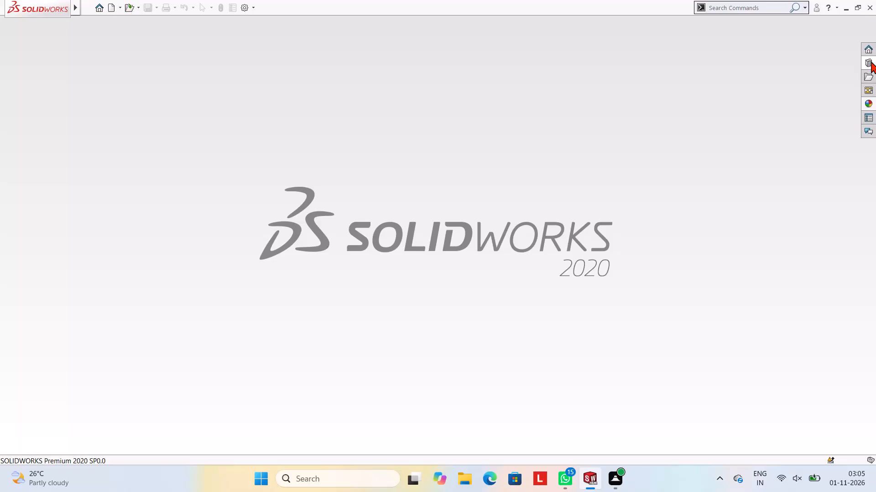
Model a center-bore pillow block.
Create a new part document.
{"action": "left_click", "coordinate": [110, 5]}
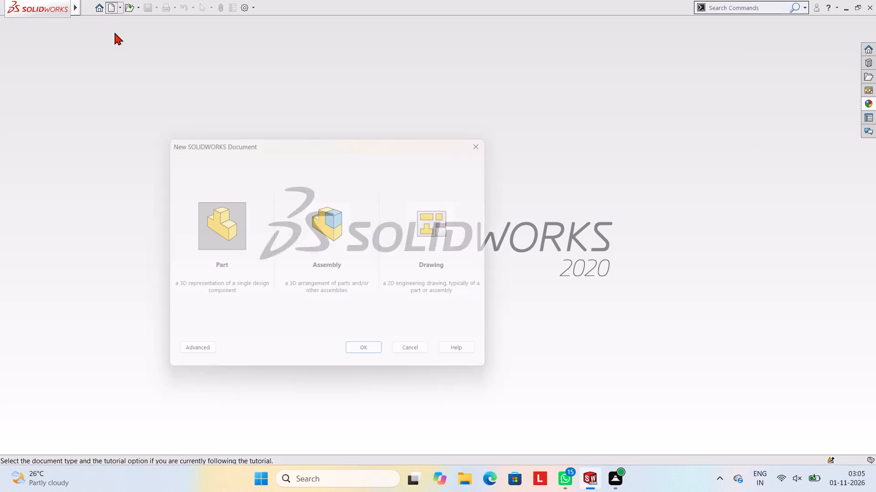
{"action": "left_click", "coordinate": [367, 357]}
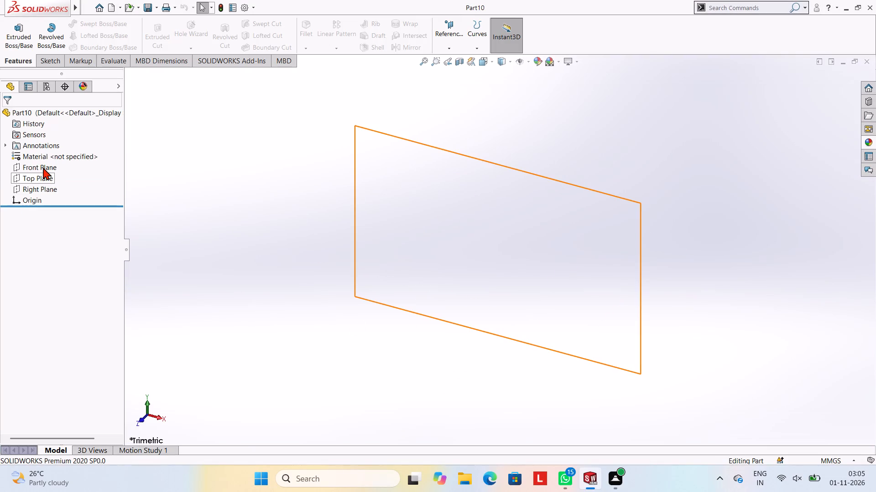
Start a sketch on the Front Plane and draw a 65 mm horizontal line extending in +X from the origin.
{"action": "left_click", "coordinate": [43, 167]}
{"action": "left_click", "coordinate": [52, 150]}
{"action": "left_click", "coordinate": [381, 206]}
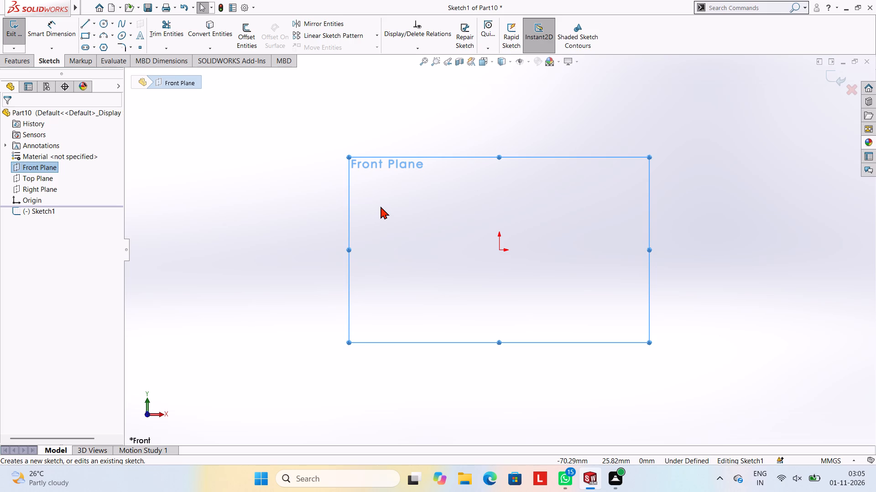
{"action": "left_click", "coordinate": [86, 21]}
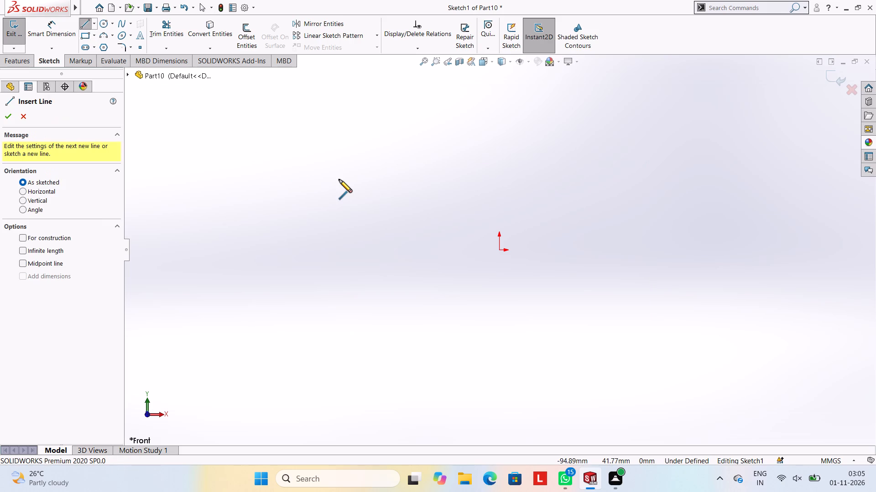
{"action": "left_click", "coordinate": [500, 249]}
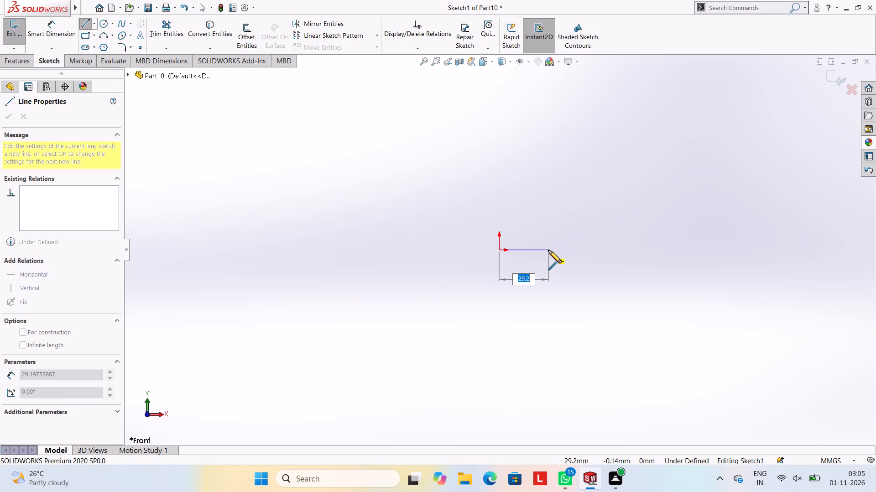
{"action": "type", "text": "65"}
{"action": "key", "text": "Return"}
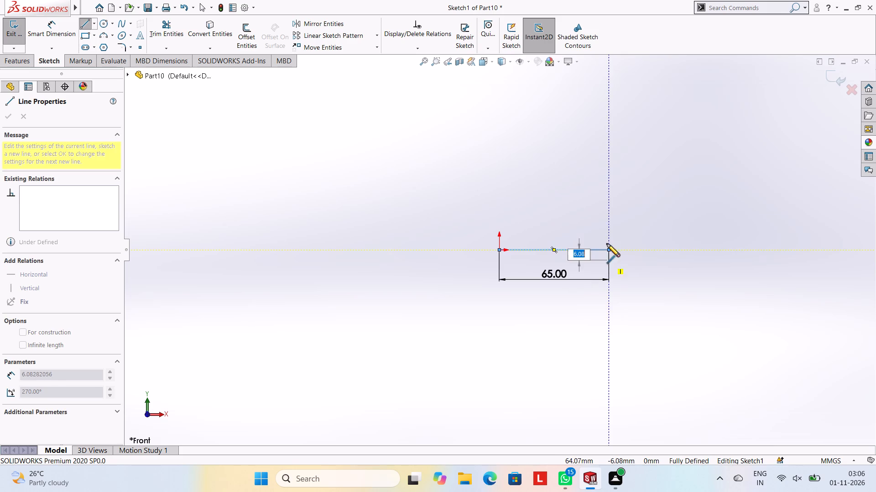
{"action": "key", "text": "Escape"}
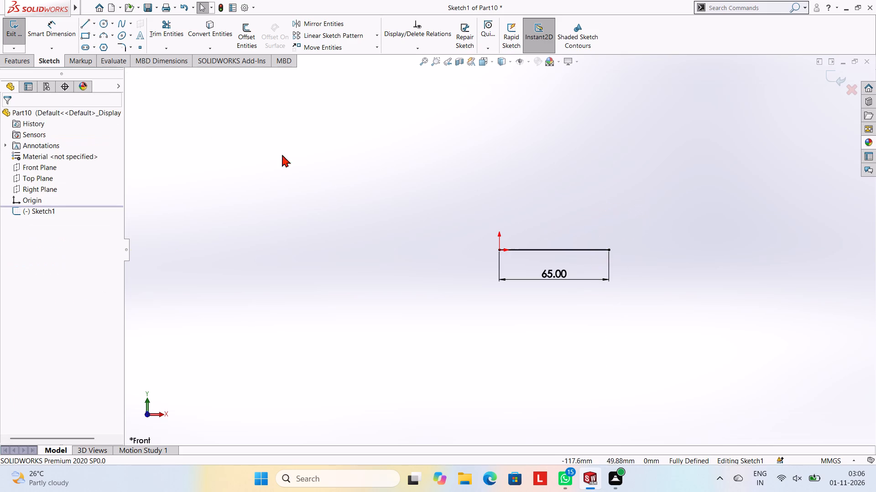
Draw a 65 mm vertical line upward from the origin.
{"action": "left_click", "coordinate": [87, 22]}
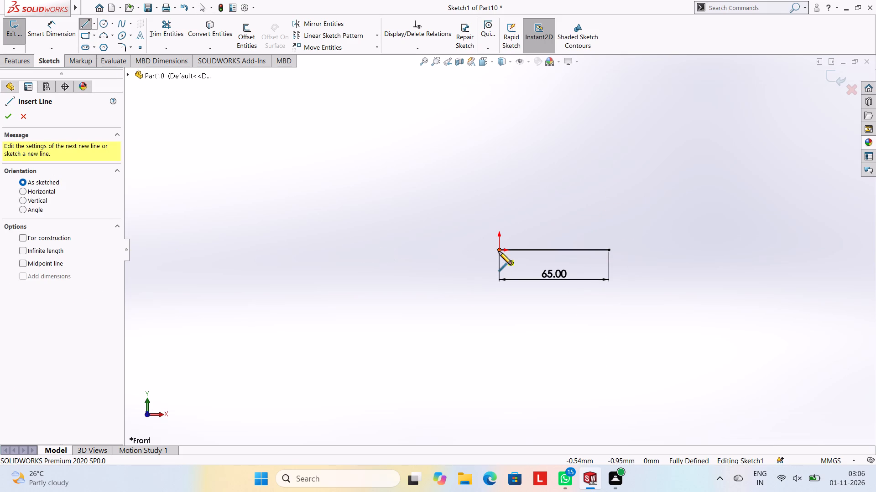
{"action": "scroll", "coordinate": [558, 244], "scroll_direction": "down", "scroll_amount": 3}
{"action": "scroll", "coordinate": [509, 241], "scroll_direction": "down", "scroll_amount": 2}
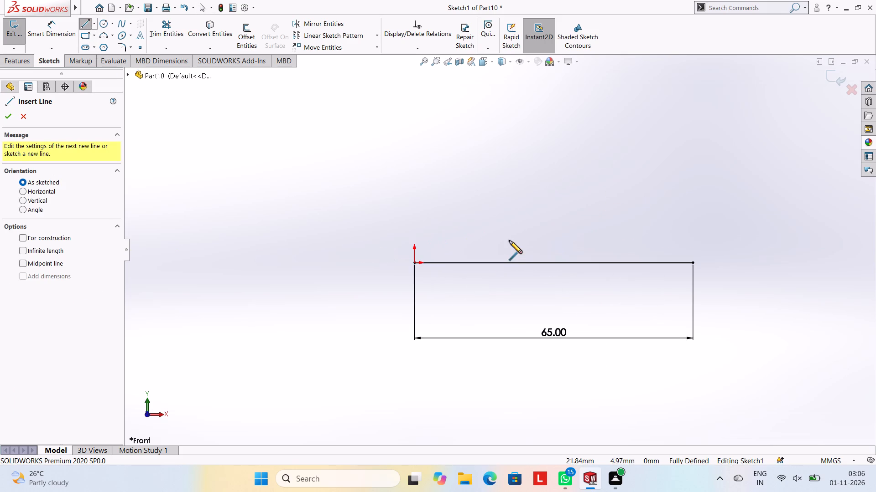
{"action": "scroll", "coordinate": [539, 222], "scroll_direction": "up", "scroll_amount": 2}
{"action": "scroll", "coordinate": [539, 222], "scroll_direction": "down", "scroll_amount": 3}
{"action": "scroll", "coordinate": [490, 162], "scroll_direction": "up", "scroll_amount": 2}
{"action": "scroll", "coordinate": [490, 162], "scroll_direction": "down", "scroll_amount": 2}
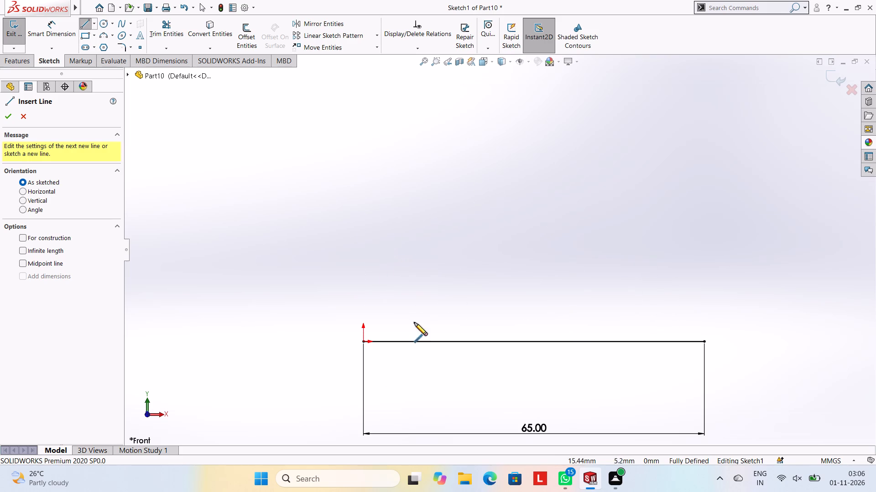
{"action": "left_click", "coordinate": [364, 343]}
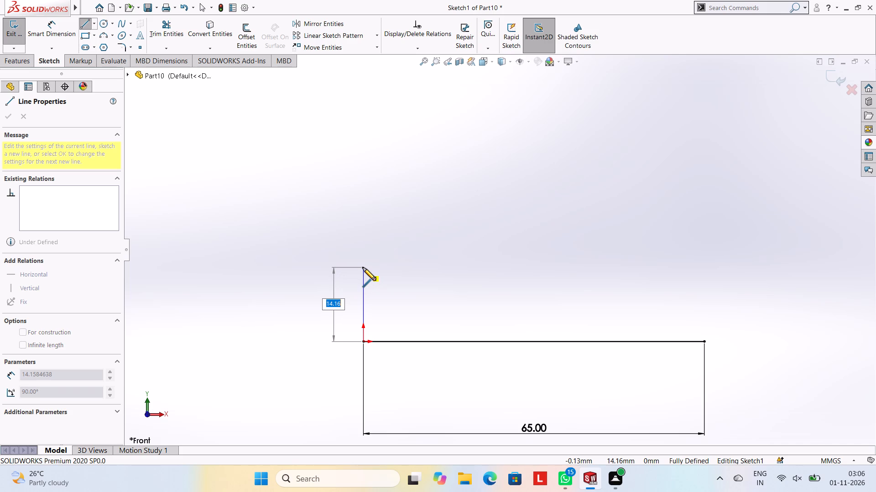
{"action": "key", "text": "5"}
{"action": "key", "text": "BackSpace"}
{"action": "type", "text": "65"}
{"action": "key", "text": "Return"}
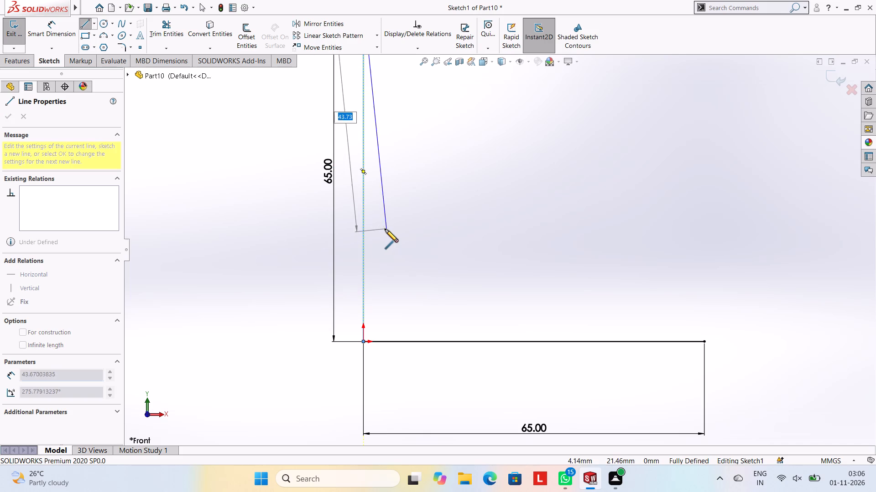
{"action": "key", "text": "Escape"}
{"action": "key", "text": "Escape"}
{"action": "key", "text": "Escape"}
Close the square with a 65 mm horizontal line from the vertical line's upper end and a line down to the base line's free end.
{"action": "scroll", "coordinate": [395, 199], "scroll_direction": "up", "scroll_amount": 3}
{"action": "scroll", "coordinate": [512, 188], "scroll_direction": "up", "scroll_amount": 3}
{"action": "scroll", "coordinate": [527, 181], "scroll_direction": "down", "scroll_amount": 3}
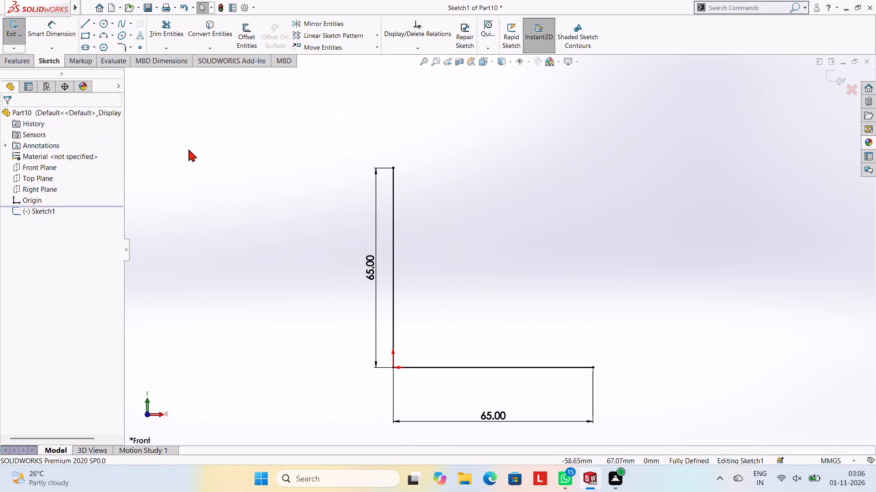
{"action": "left_click", "coordinate": [84, 23]}
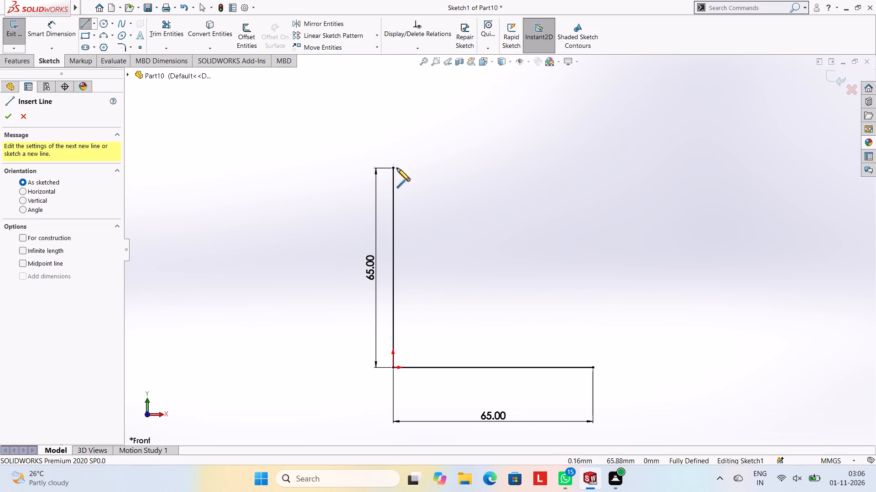
{"action": "left_click", "coordinate": [393, 167]}
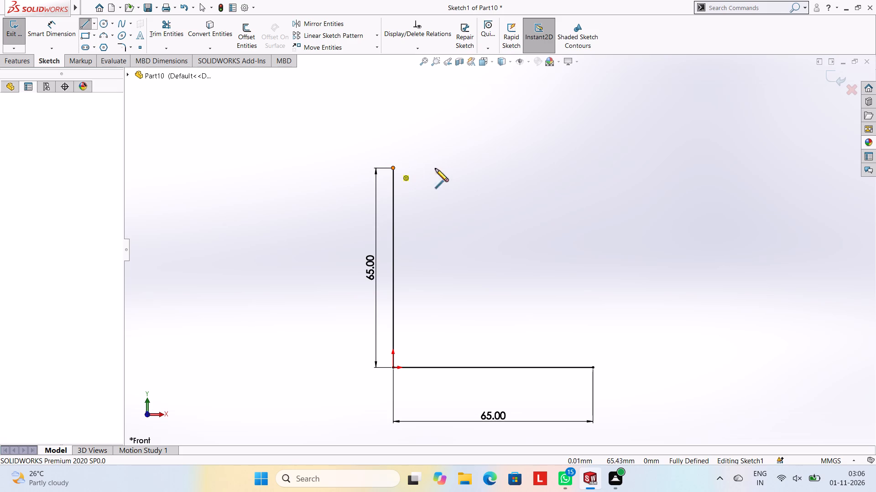
{"action": "type", "text": "65"}
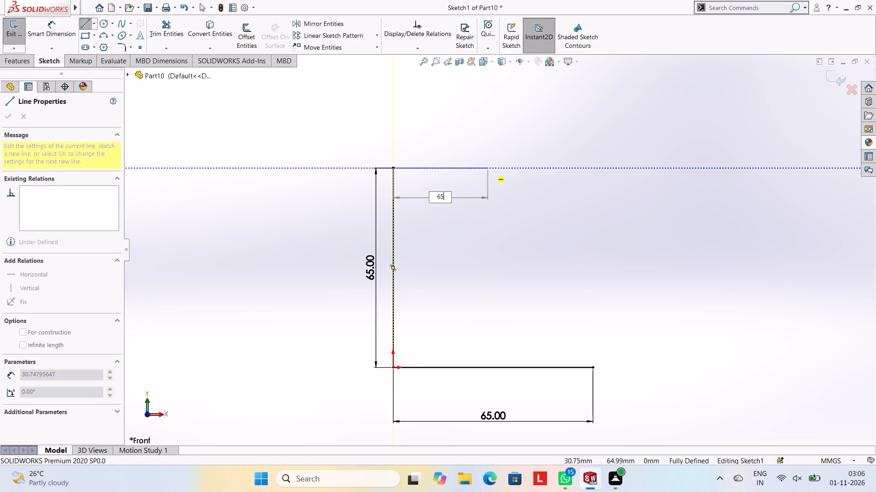
{"action": "key", "text": "Return"}
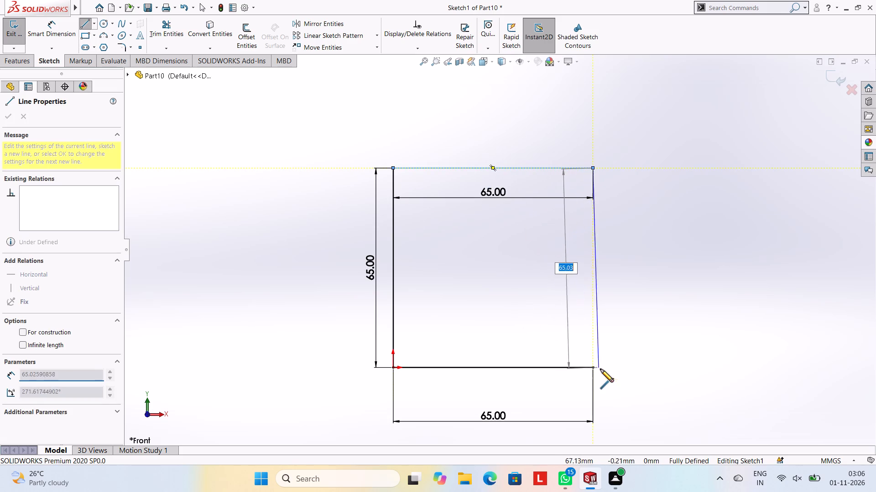
{"action": "left_click", "coordinate": [592, 367]}
{"action": "key", "text": "Escape"}
{"action": "key", "text": "Escape"}
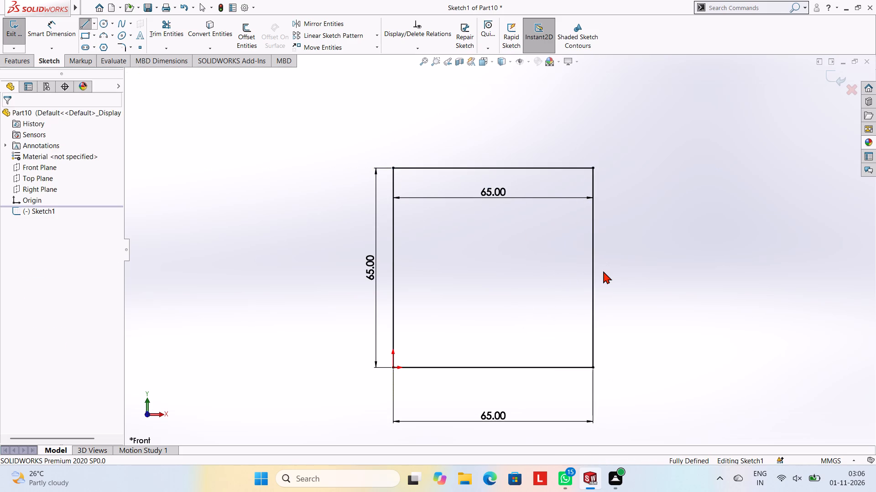
{"action": "key", "text": "Escape"}
{"action": "key", "text": "Escape"}
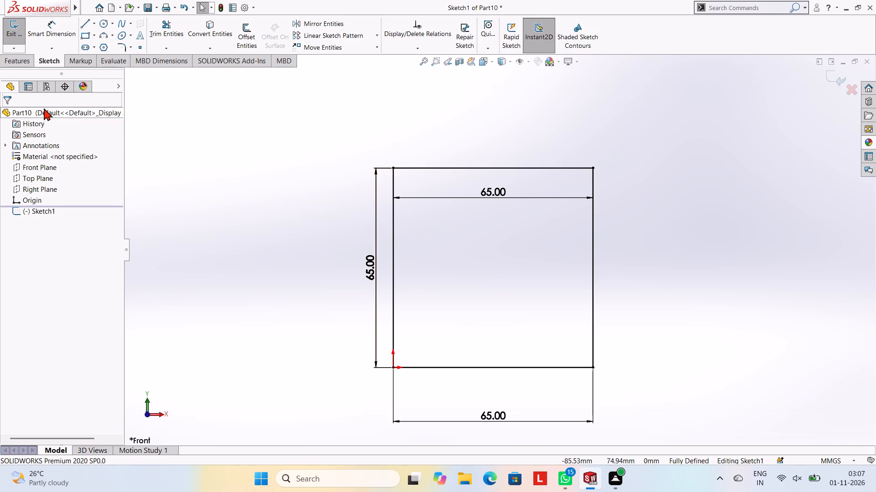
Extrude the square profile as a boss with a blind depth of 9 mm.
{"action": "left_click", "coordinate": [28, 63]}
{"action": "left_click", "coordinate": [19, 43]}
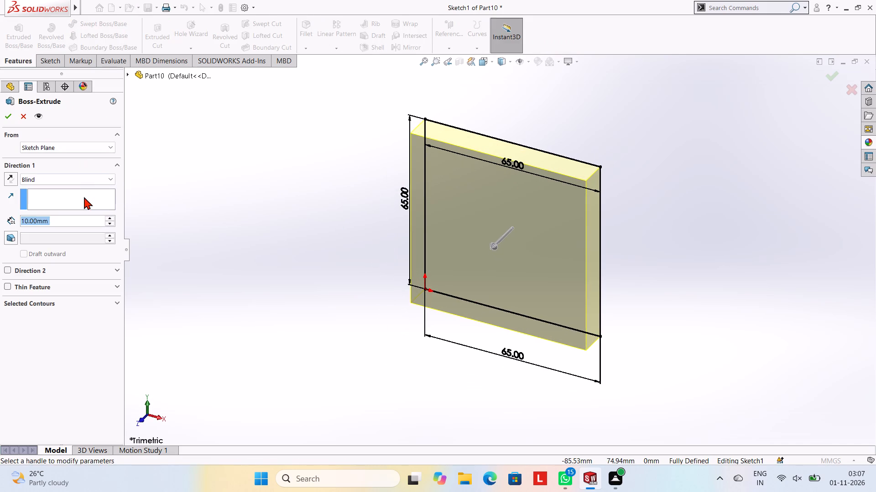
{"action": "key", "text": "9"}
{"action": "key", "text": "Return"}
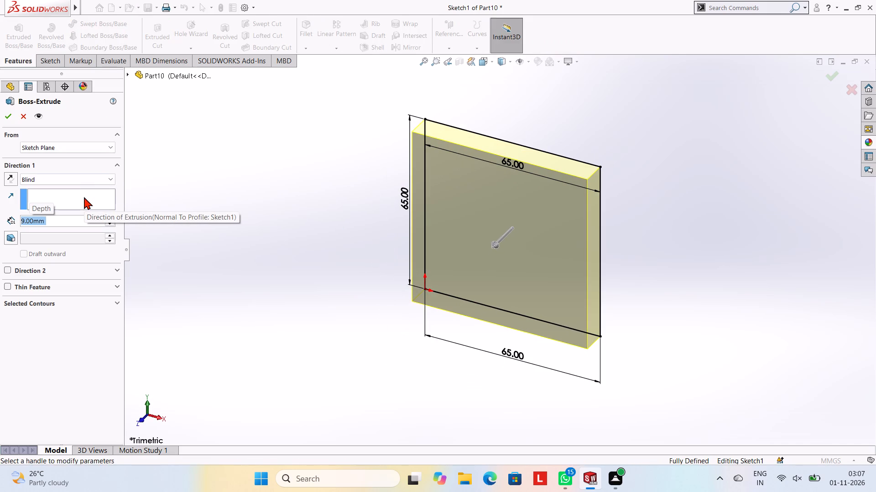
{"action": "left_click", "coordinate": [7, 114]}
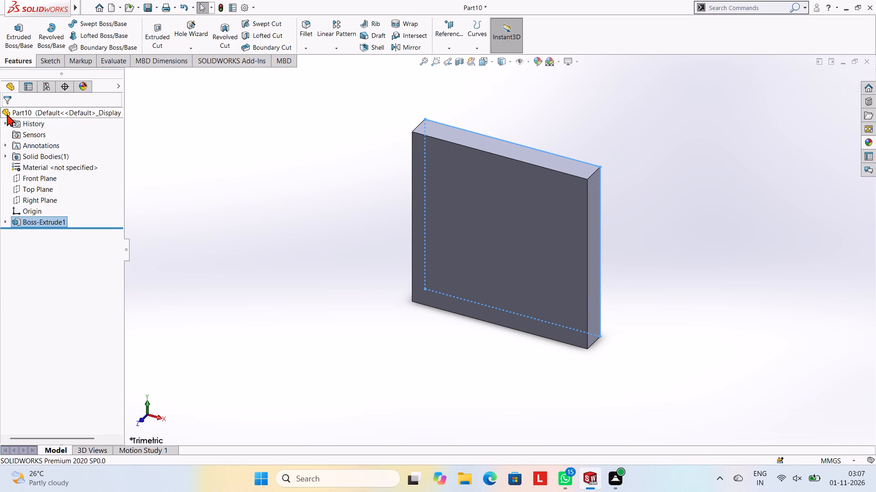
{"action": "left_click", "coordinate": [179, 150]}
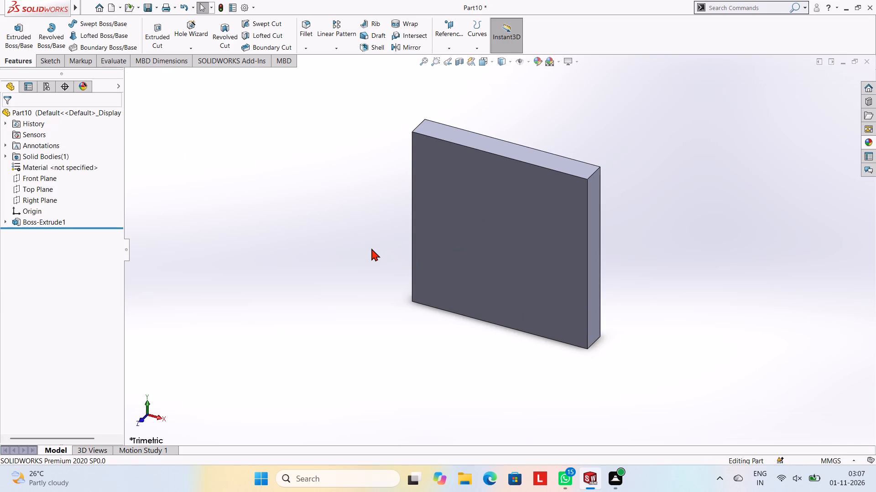
Start a sketch on the plate's front face and draw a 17 mm line upward along the left edge from its midpoint.
{"action": "middle_click_drag", "start_coordinate": [433, 232], "coordinate": [454, 191]}
{"action": "left_click_drag", "start_coordinate": [471, 213], "coordinate": [466, 213]}
{"action": "left_click", "coordinate": [507, 188]}
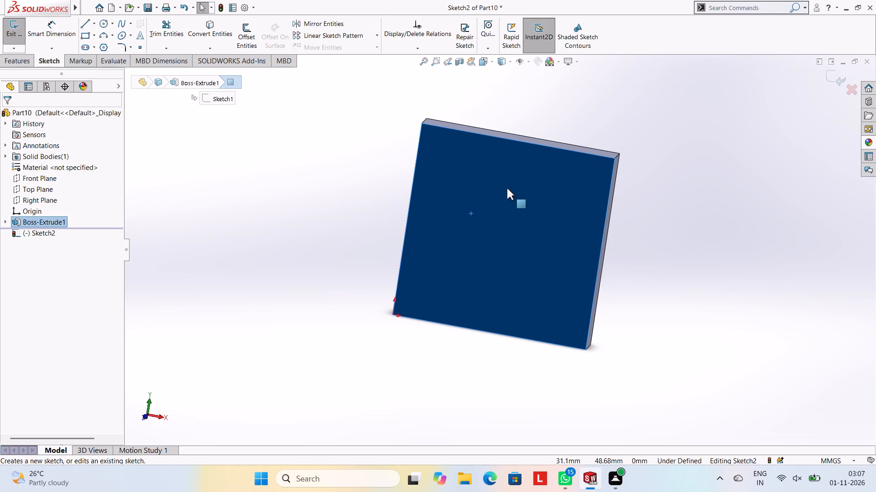
{"action": "key", "text": "ctrl+8"}
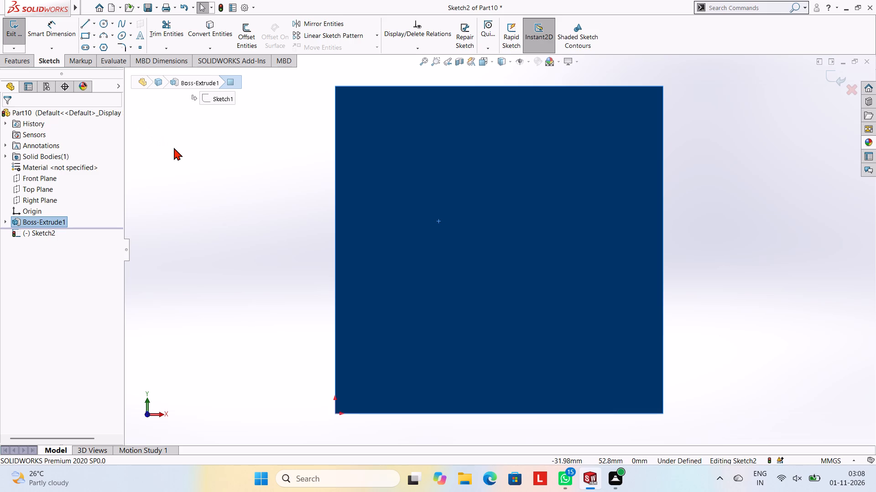
{"action": "left_click", "coordinate": [85, 20]}
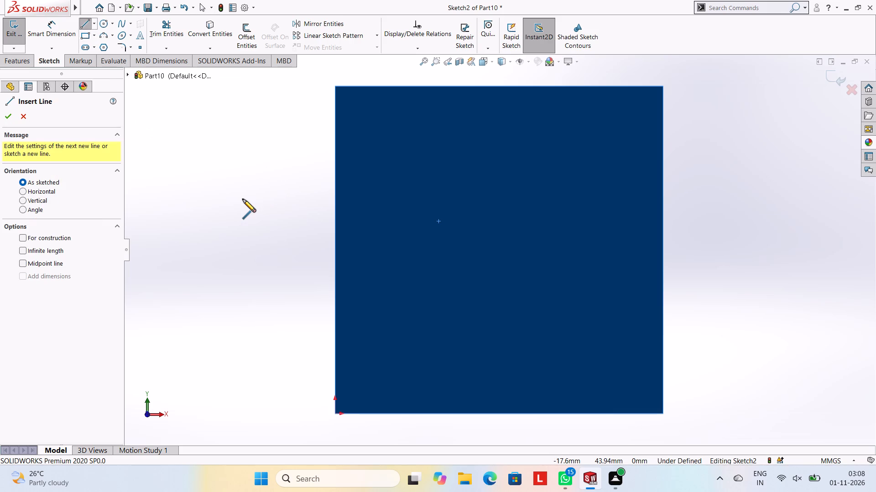
{"action": "left_click", "coordinate": [334, 249]}
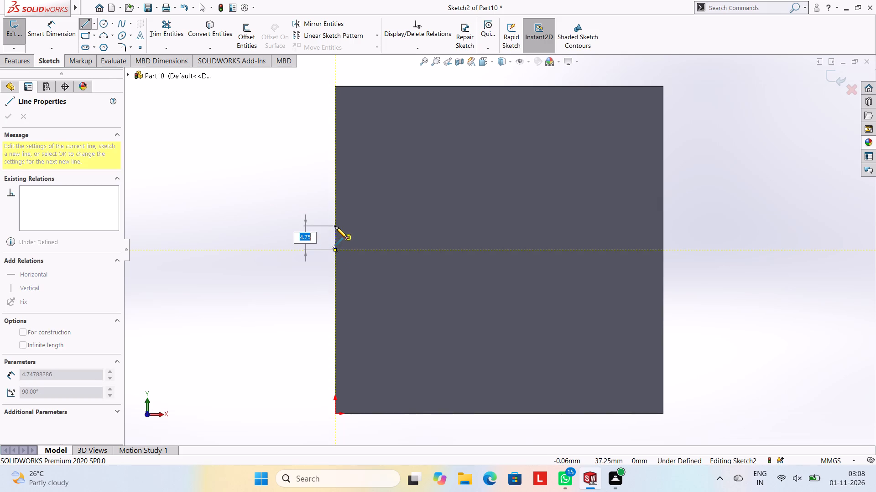
{"action": "type", "text": "17"}
{"action": "key", "text": "Return"}
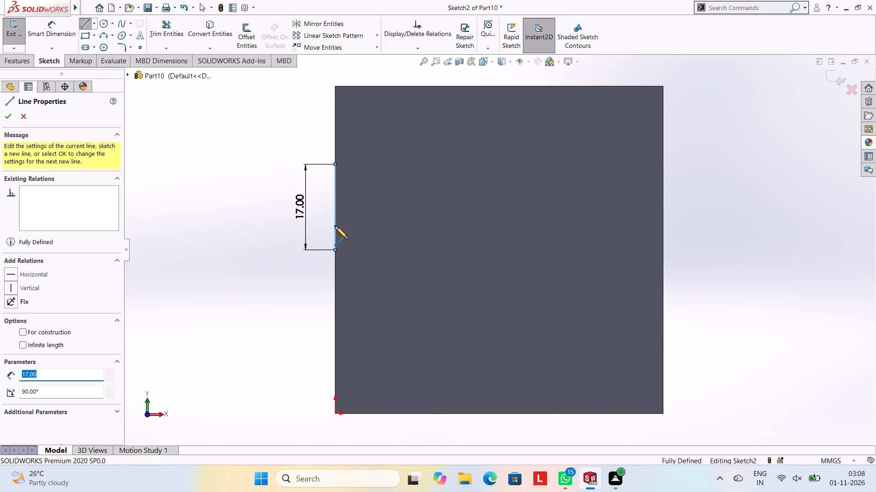
{"action": "key", "text": "Escape"}
{"action": "key", "text": "Escape"}
{"action": "key", "text": "Escape"}
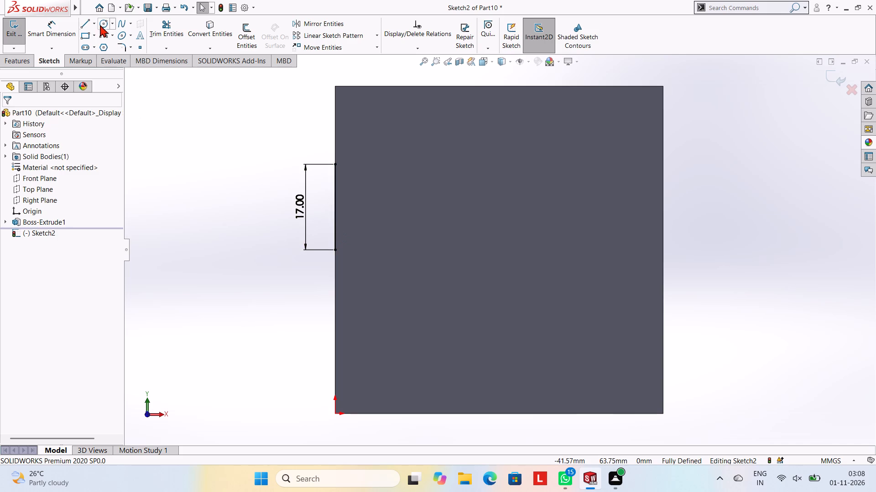
Draw a 17 mm line downward along the face's left edge from the same midpoint.
{"action": "left_click", "coordinate": [90, 22]}
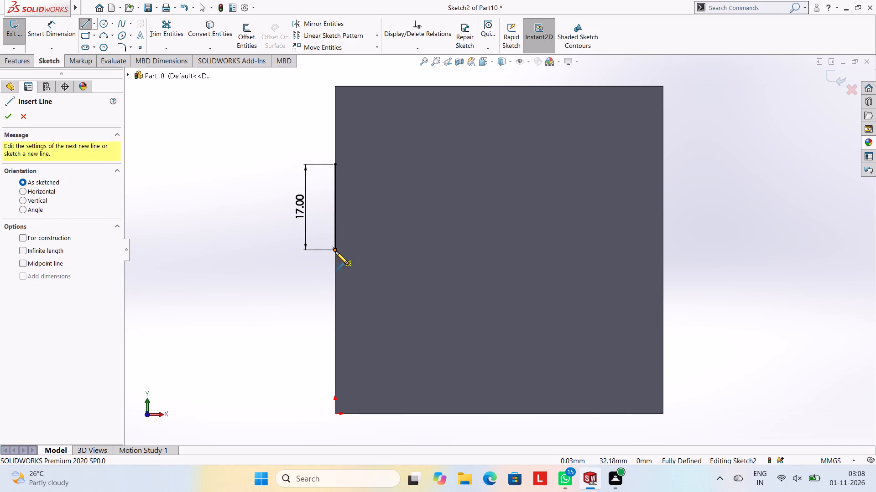
{"action": "left_click", "coordinate": [335, 250]}
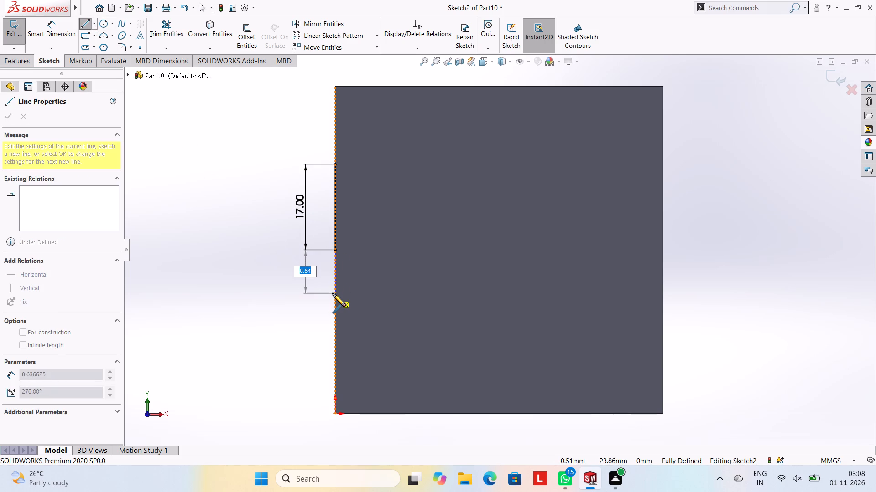
{"action": "type", "text": "17"}
{"action": "key", "text": "Return"}
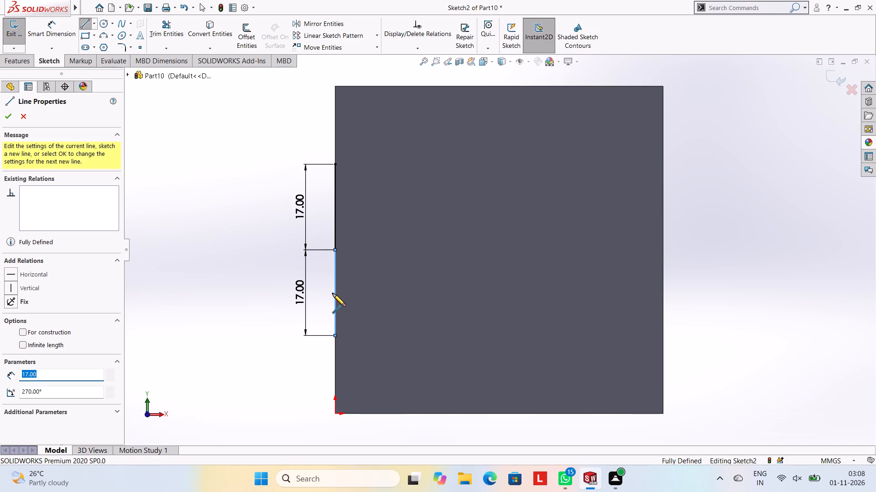
{"action": "key", "text": "Escape"}
{"action": "key", "text": "Escape"}
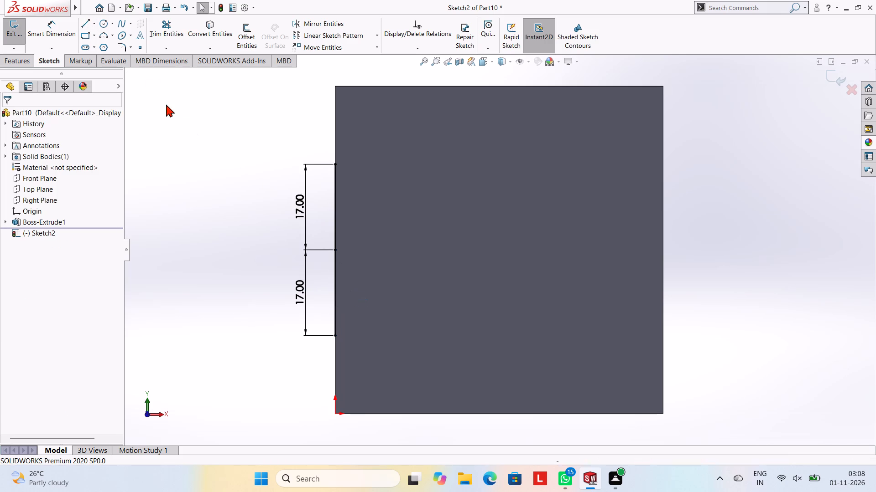
Undo both 17 mm lines on the plate's front face and exit the empty sketch.
{"action": "left_click", "coordinate": [87, 22]}
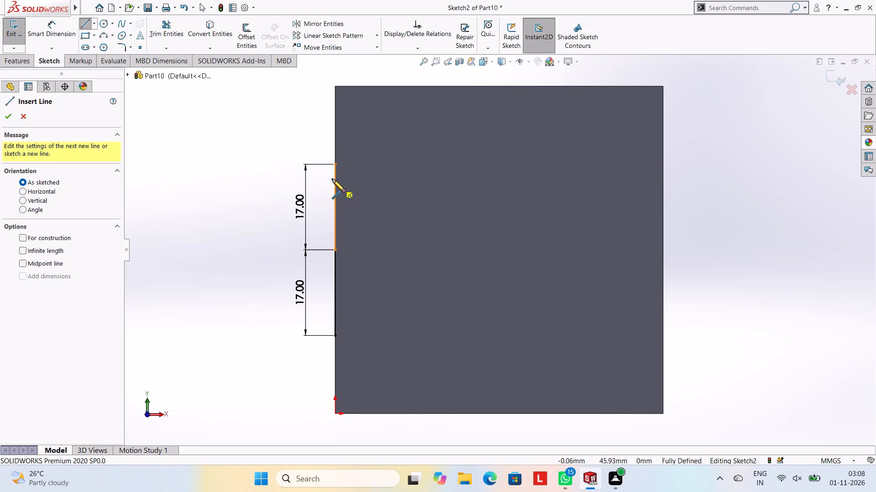
{"action": "key", "text": "Escape"}
{"action": "key", "text": "ctrl+z"}
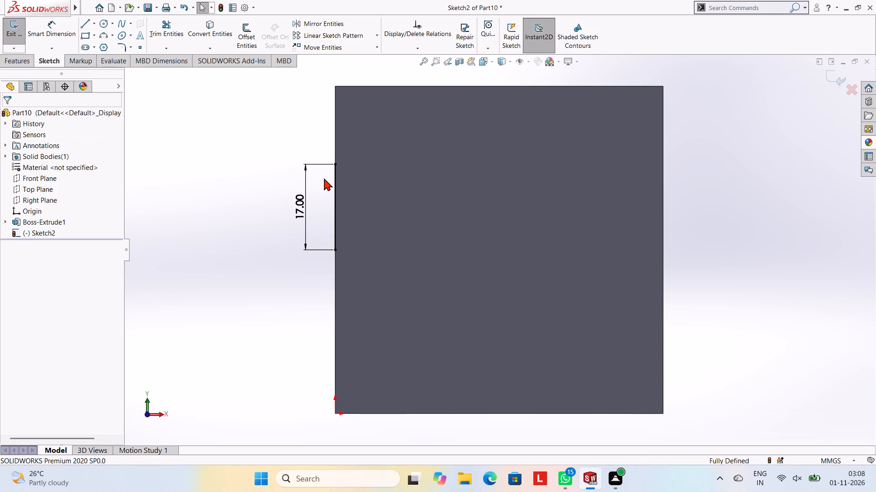
{"action": "key", "text": "ctrl+z"}
{"action": "key", "text": "Escape"}
{"action": "middle_click_drag", "start_coordinate": [452, 258], "coordinate": [440, 191]}
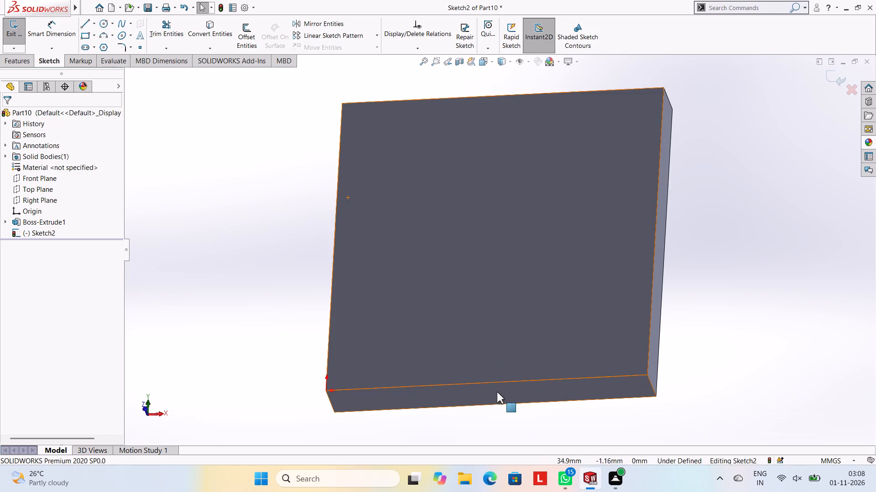
{"action": "left_click", "coordinate": [490, 389]}
{"action": "key", "text": "Escape"}
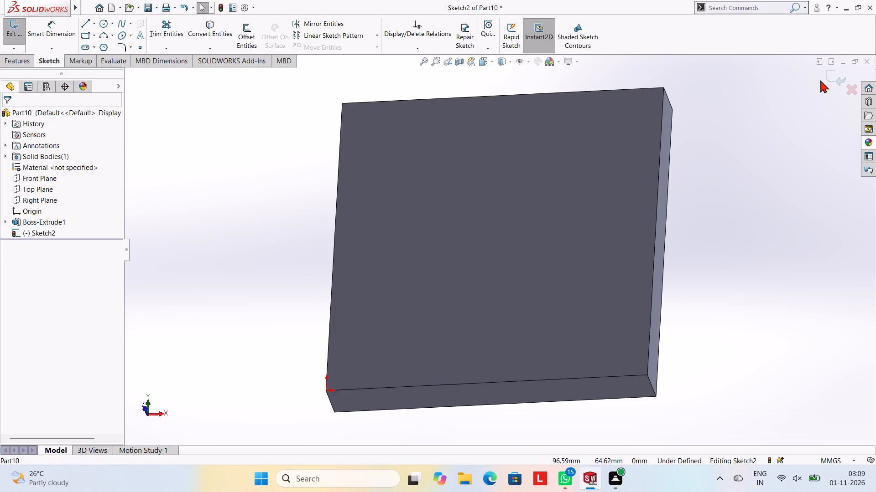
{"action": "left_click", "coordinate": [829, 73]}
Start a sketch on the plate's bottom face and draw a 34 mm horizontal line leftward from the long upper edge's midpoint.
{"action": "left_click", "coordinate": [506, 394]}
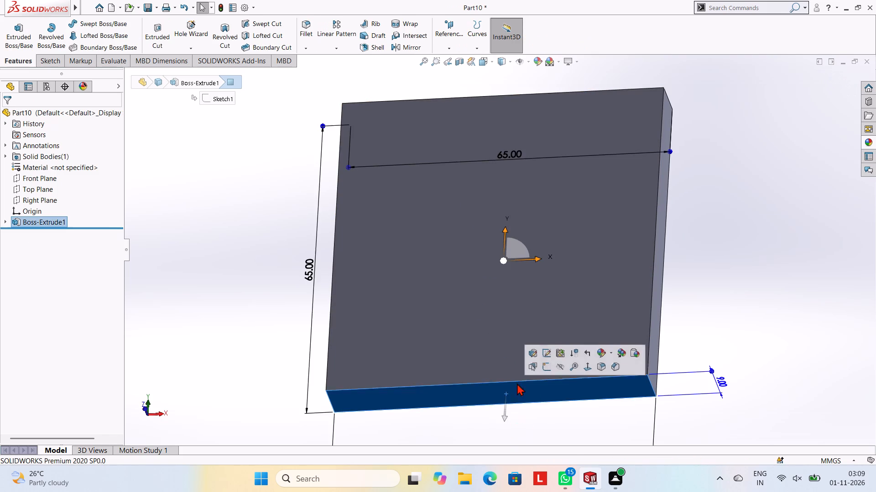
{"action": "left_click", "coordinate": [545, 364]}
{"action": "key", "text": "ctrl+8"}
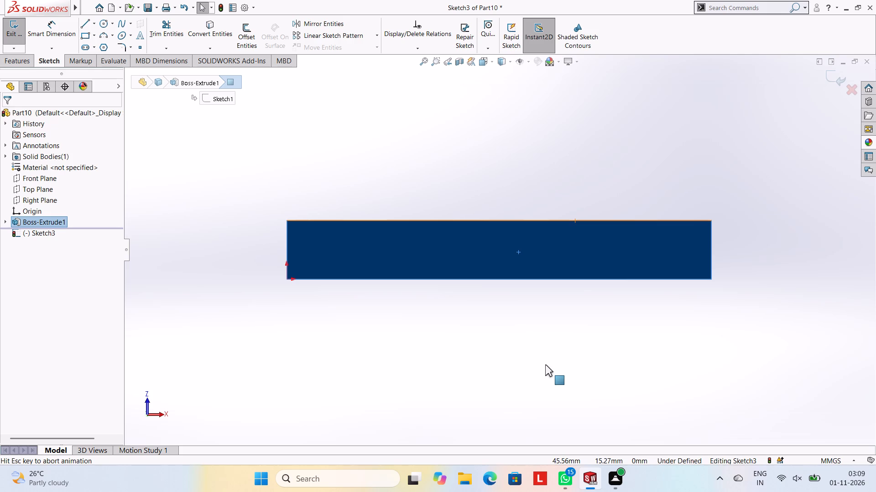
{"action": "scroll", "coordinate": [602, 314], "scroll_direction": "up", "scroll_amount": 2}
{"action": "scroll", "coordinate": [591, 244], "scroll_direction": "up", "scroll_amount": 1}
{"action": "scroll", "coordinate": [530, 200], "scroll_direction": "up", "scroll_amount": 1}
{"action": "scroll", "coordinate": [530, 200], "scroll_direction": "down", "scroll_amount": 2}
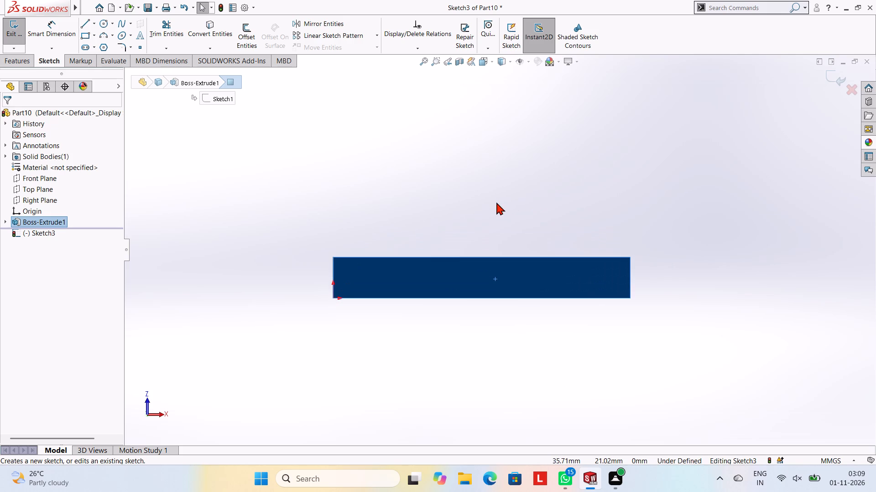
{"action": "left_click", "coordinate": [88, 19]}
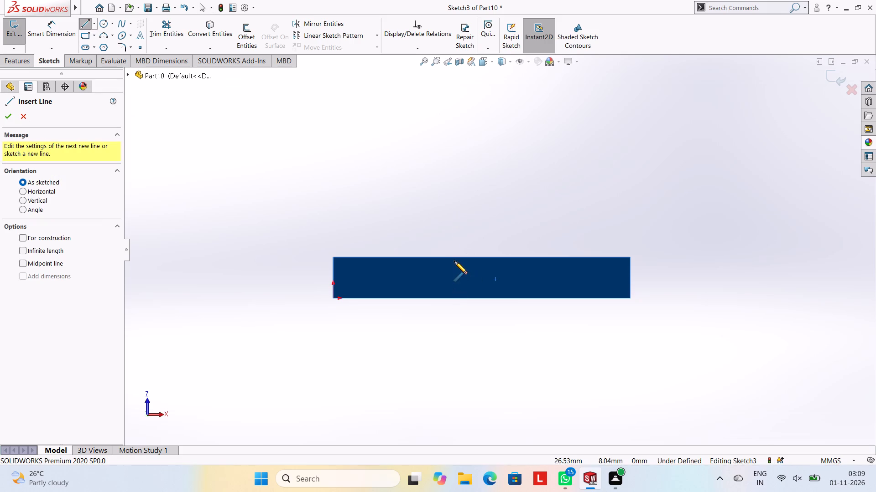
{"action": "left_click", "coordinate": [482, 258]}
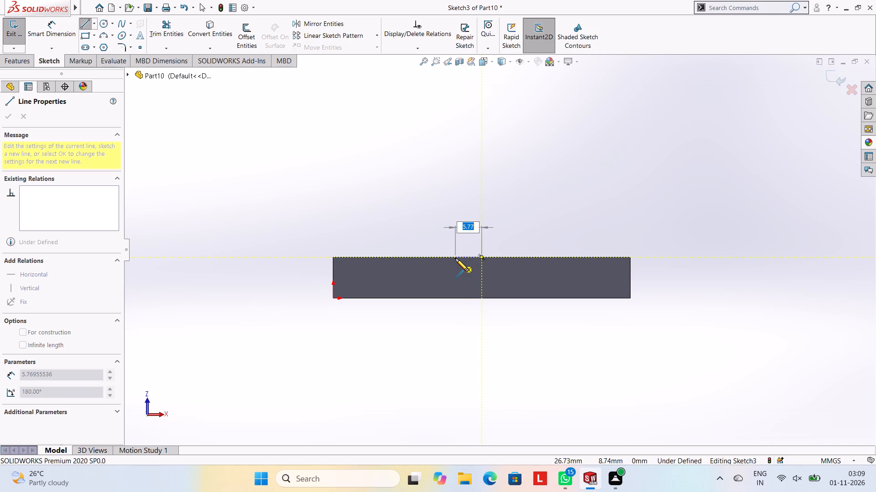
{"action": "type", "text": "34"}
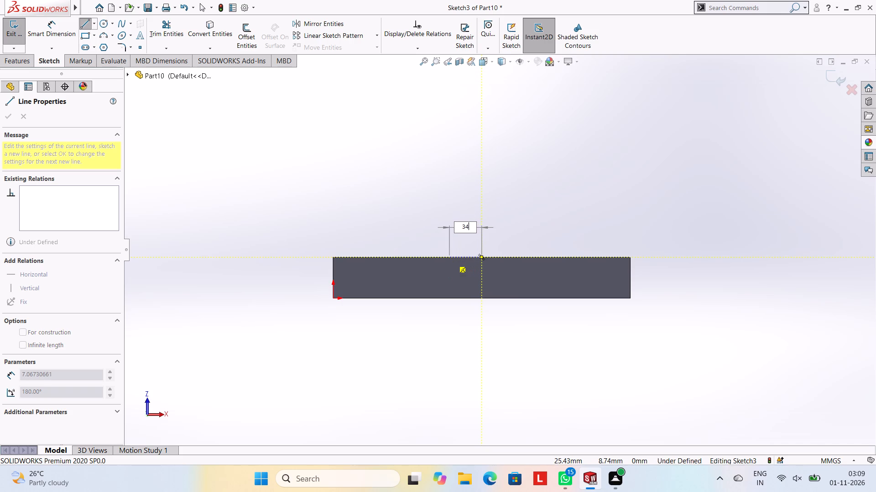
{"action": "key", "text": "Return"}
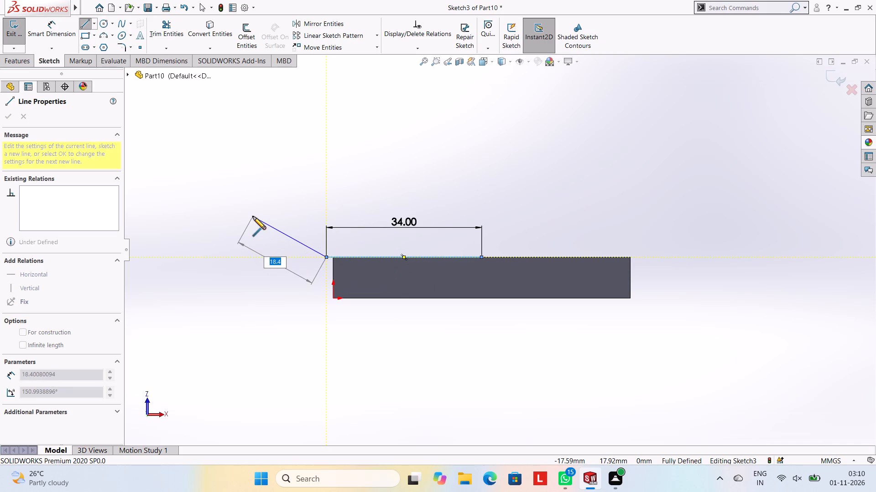
Undo the 34 mm line, the bottom-face sketch and the plate's extrusion, going back to the square profile sketch.
{"action": "key", "text": "Escape"}
{"action": "key", "text": "ctrl+z"}
{"action": "key", "text": "ctrl+z"}
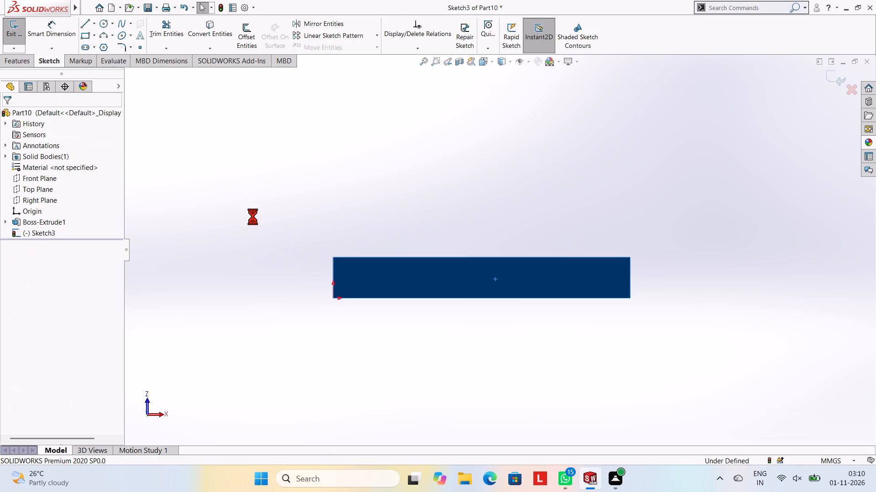
{"action": "key", "text": "ctrl+z"}
{"action": "key", "text": "ctrl+z"}
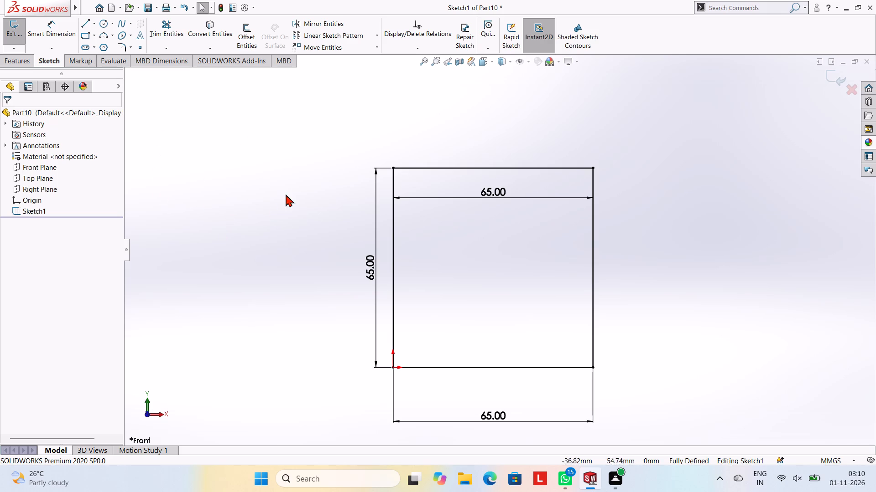
Trim away all four lines of the 65 mm square, leaving the profile sketch empty.
{"action": "left_click", "coordinate": [169, 26]}
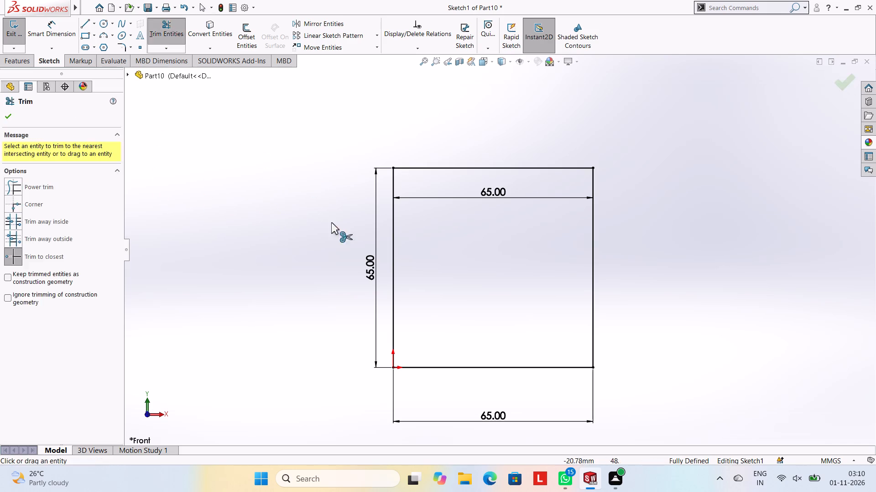
{"action": "left_click", "coordinate": [394, 286]}
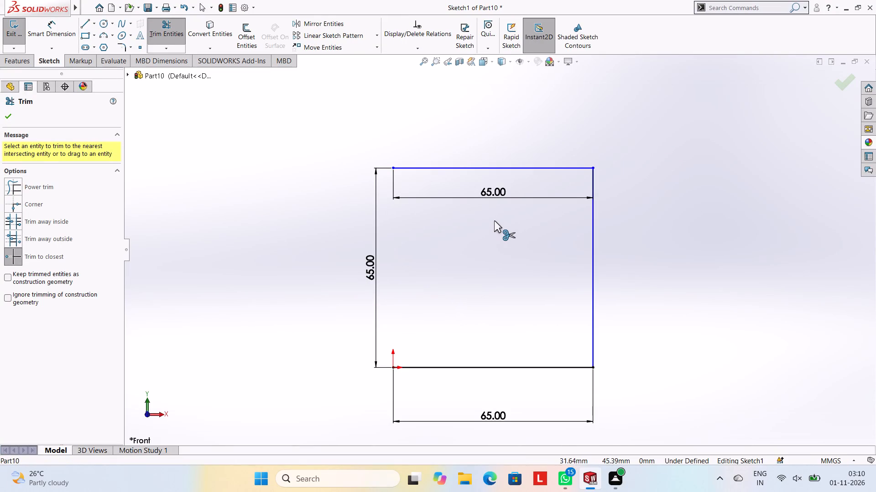
{"action": "left_click", "coordinate": [497, 167]}
{"action": "left_click", "coordinate": [595, 240]}
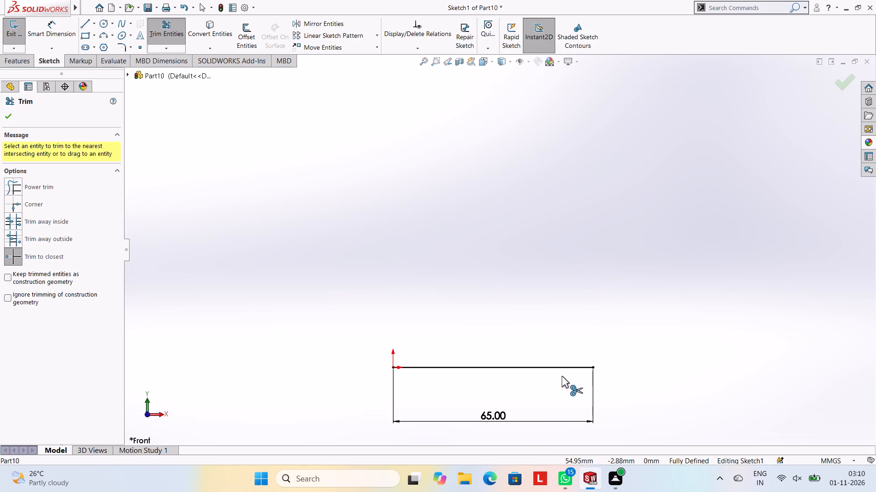
{"action": "left_click", "coordinate": [556, 369]}
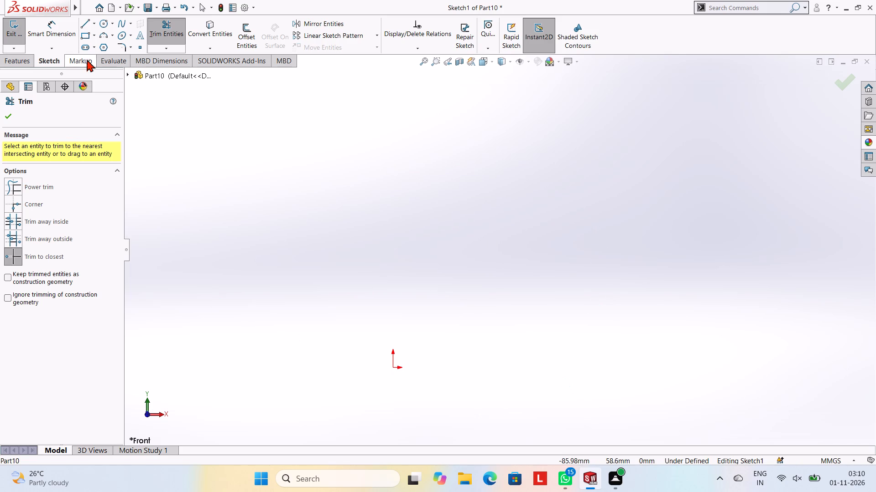
Draw a 68 mm horizontal line to the right from the origin.
{"action": "left_click", "coordinate": [85, 25]}
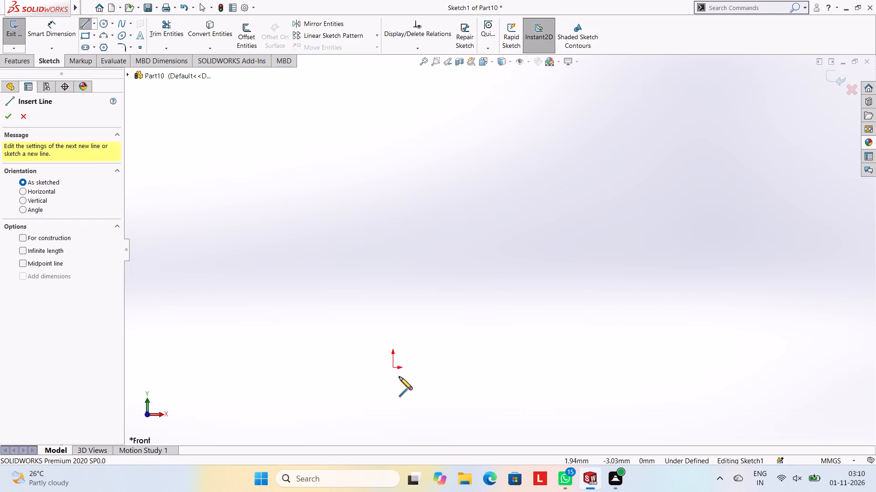
{"action": "left_click", "coordinate": [392, 367]}
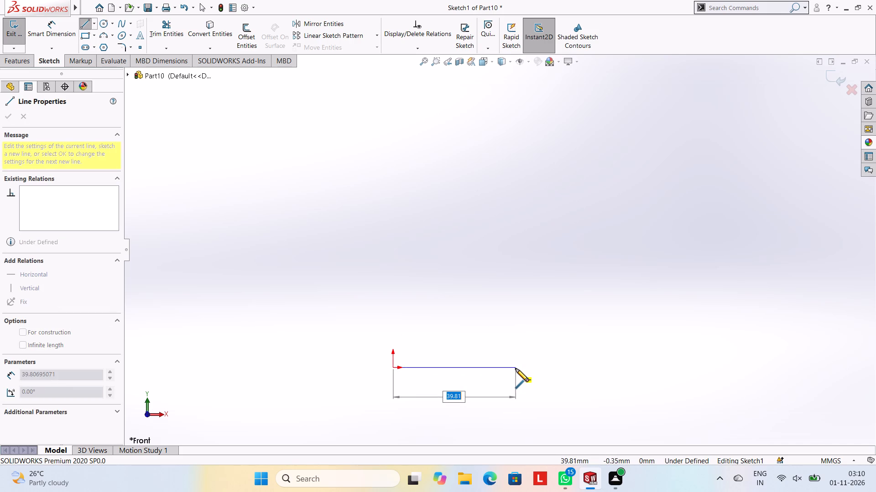
{"action": "type", "text": "68"}
{"action": "key", "text": "Return"}
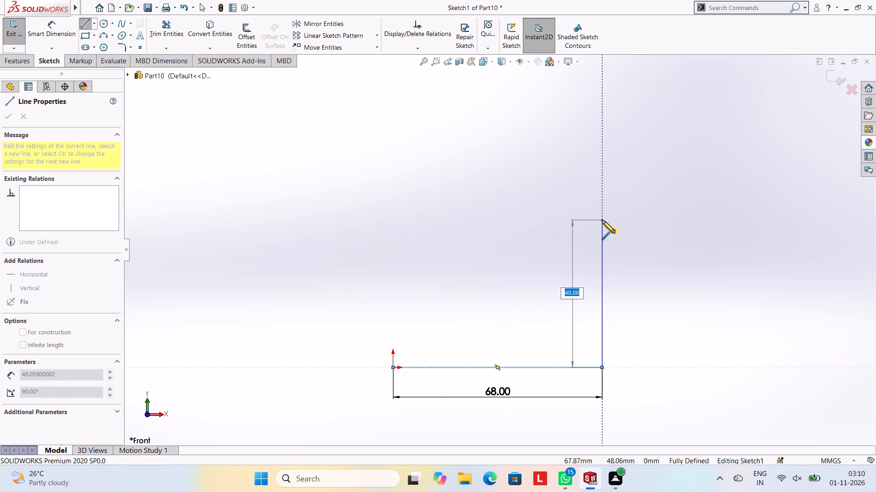
{"action": "key", "text": "Escape"}
{"action": "key", "text": "Escape"}
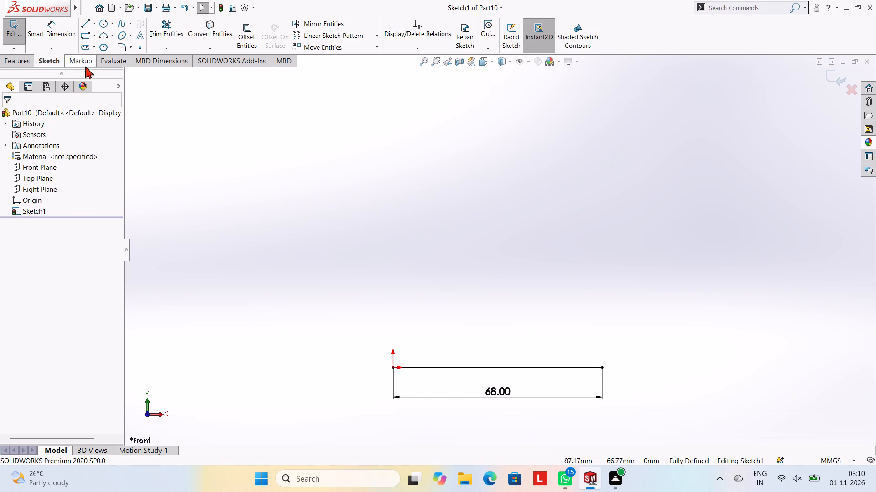
Draw a 65 mm vertical line upward from the base line's free end.
{"action": "left_click", "coordinate": [89, 27]}
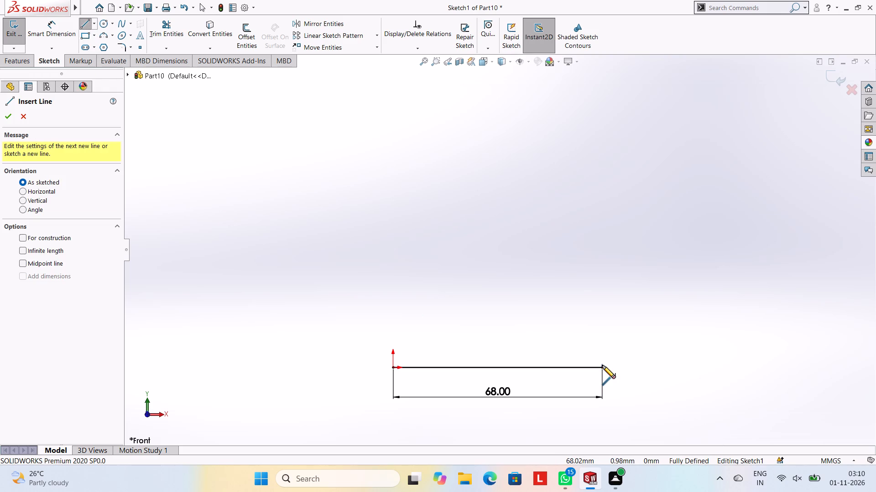
{"action": "left_click", "coordinate": [602, 366]}
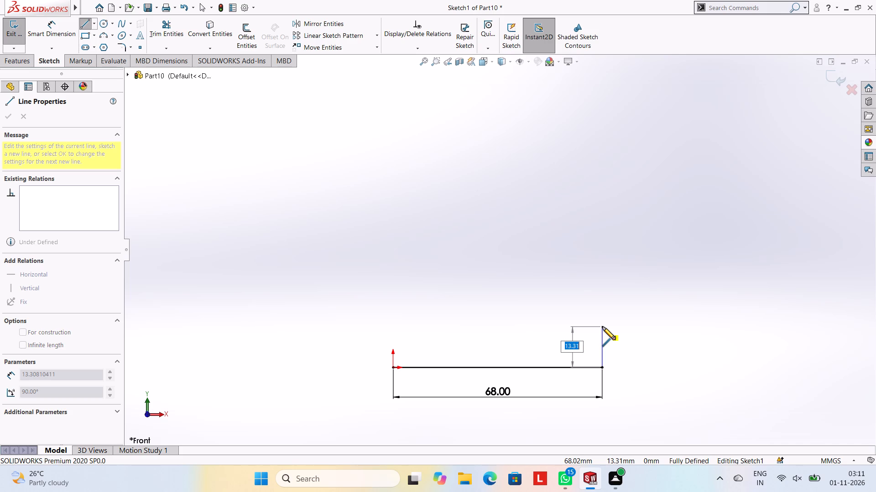
{"action": "type", "text": "65"}
{"action": "key", "text": "Return"}
{"action": "key", "text": "Escape"}
{"action": "key", "text": "Escape"}
{"action": "key", "text": "Escape"}
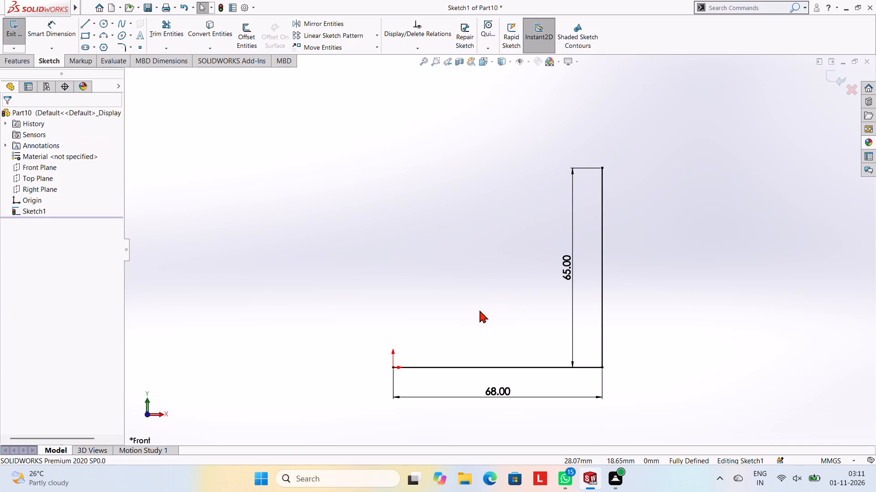
{"action": "key", "text": "Escape"}
{"action": "key", "text": "Escape"}
Draw a 68 mm horizontal line leftward from the vertical line's upper end.
{"action": "left_click", "coordinate": [83, 23]}
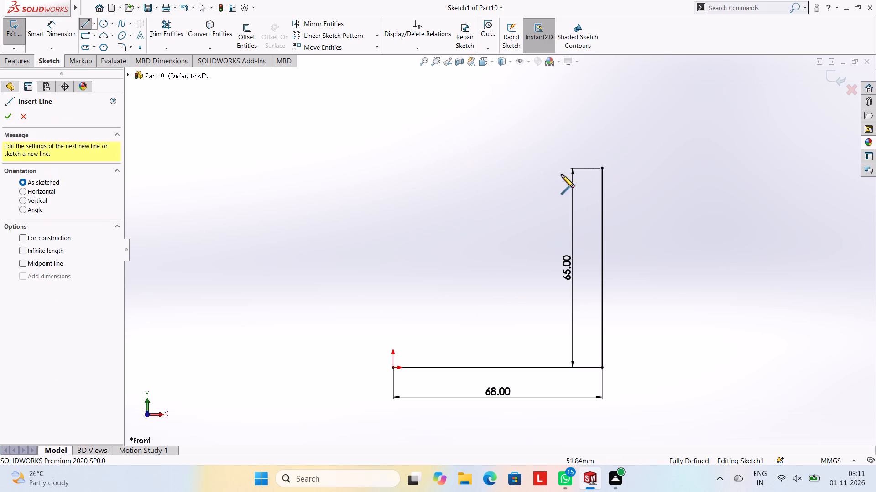
{"action": "left_click", "coordinate": [603, 167]}
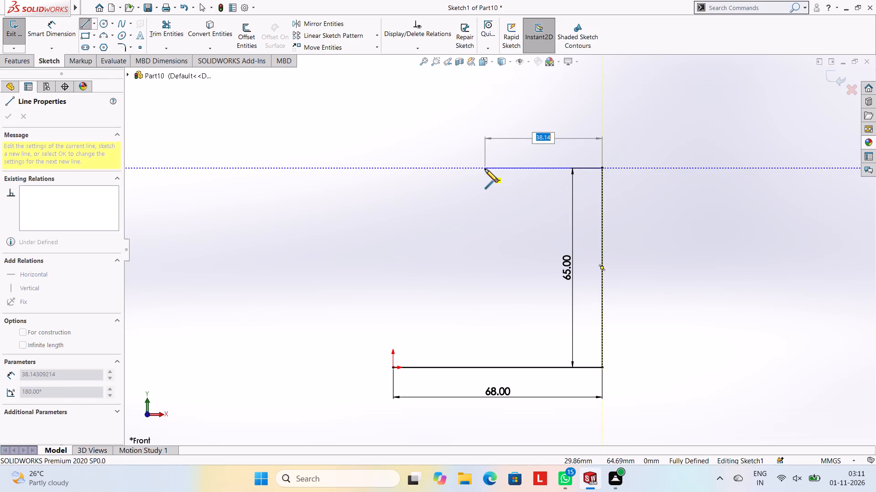
{"action": "type", "text": "68"}
{"action": "key", "text": "Return"}
{"action": "key", "text": "Escape"}
{"action": "key", "text": "Escape"}
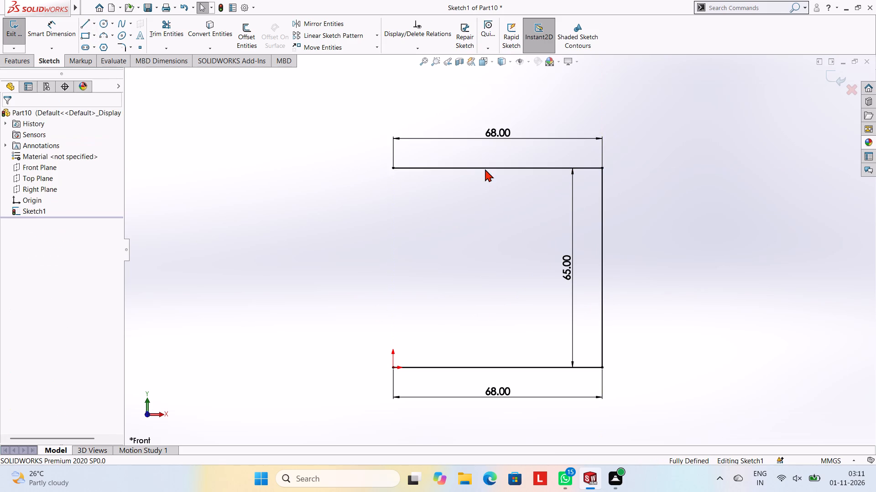
{"action": "key", "text": "Escape"}
Close the rectangle with a vertical line from the upper line's free end down to the origin.
{"action": "left_click", "coordinate": [80, 21]}
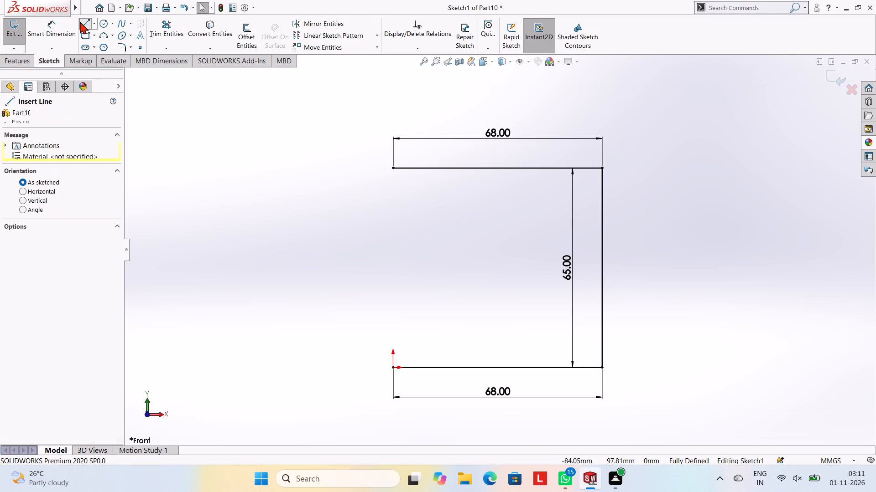
{"action": "left_click", "coordinate": [393, 168]}
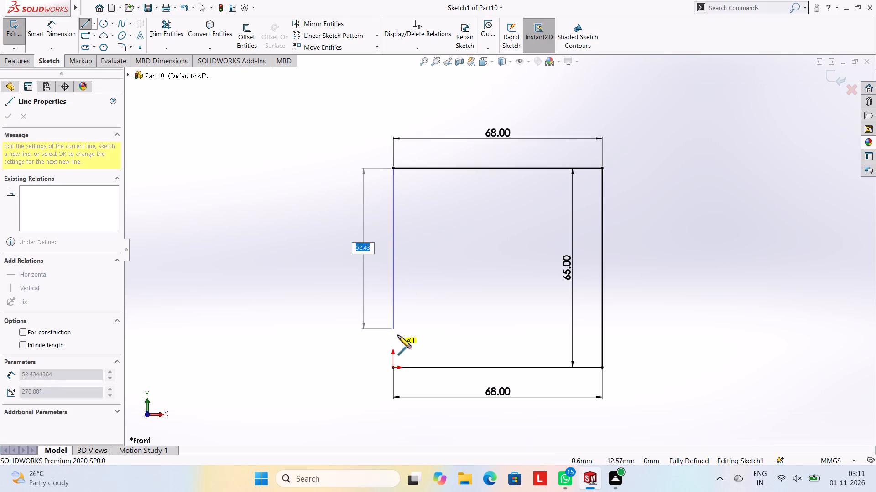
{"action": "left_click", "coordinate": [392, 366]}
{"action": "key", "text": "Escape"}
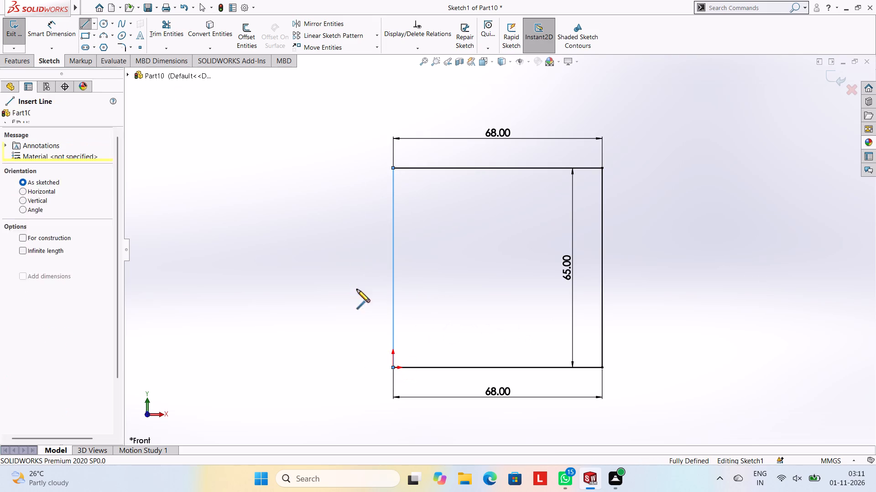
{"action": "key", "text": "Escape"}
{"action": "key", "text": "Escape"}
{"action": "key", "text": "Escape"}
{"action": "key", "text": "Escape"}
{"action": "key", "text": "Escape"}
{"action": "key", "text": "Escape"}
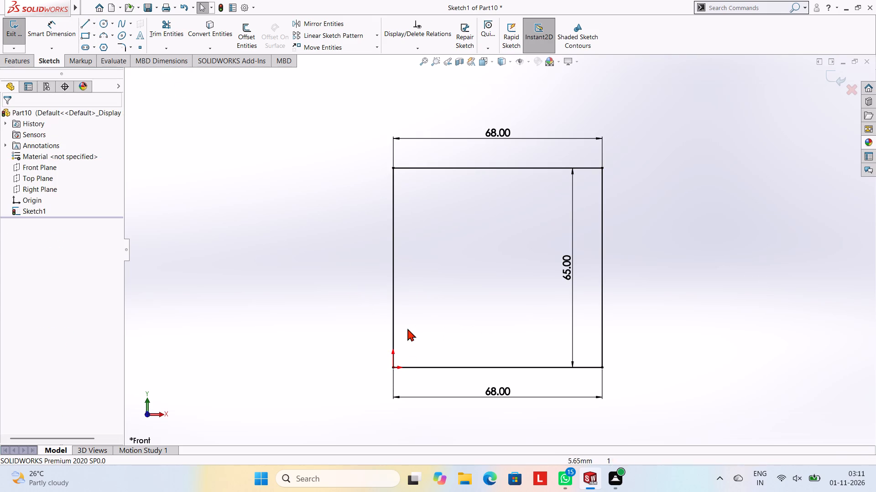
Extrude the rectangular profile as a boss with a blind depth of 9 mm.
{"action": "left_click", "coordinate": [20, 59]}
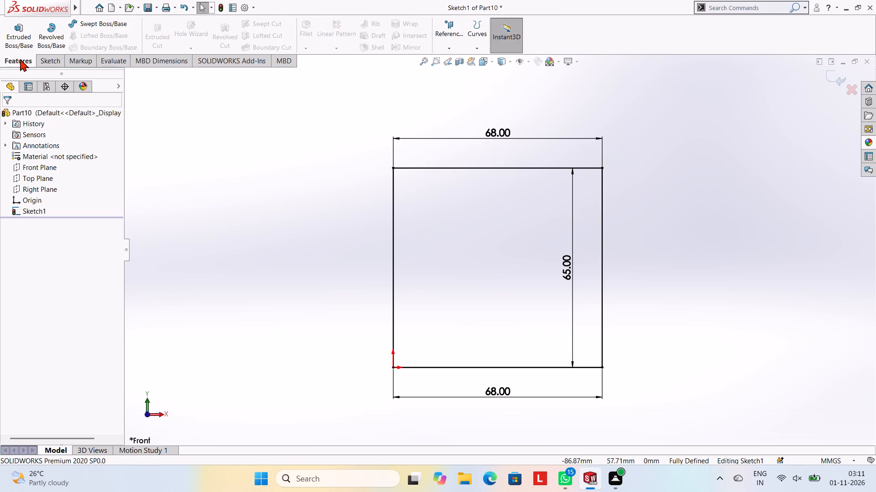
{"action": "left_click", "coordinate": [28, 37]}
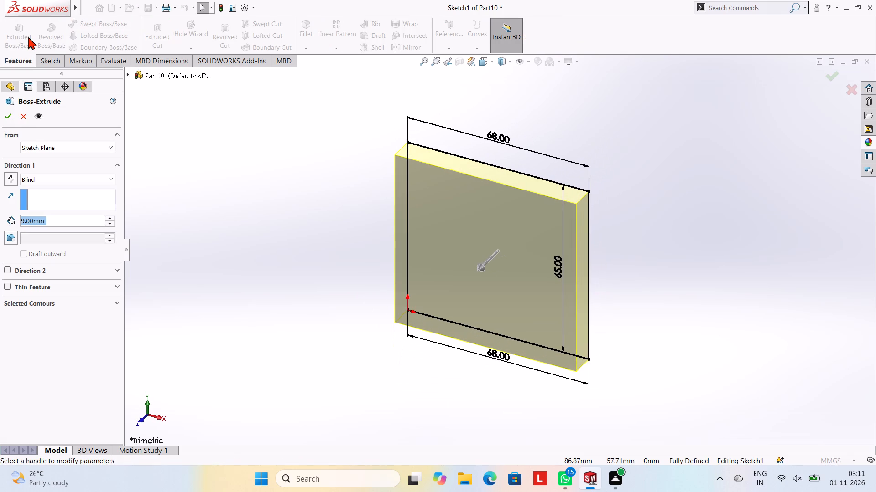
{"action": "left_click", "coordinate": [10, 118]}
{"action": "left_click", "coordinate": [245, 129]}
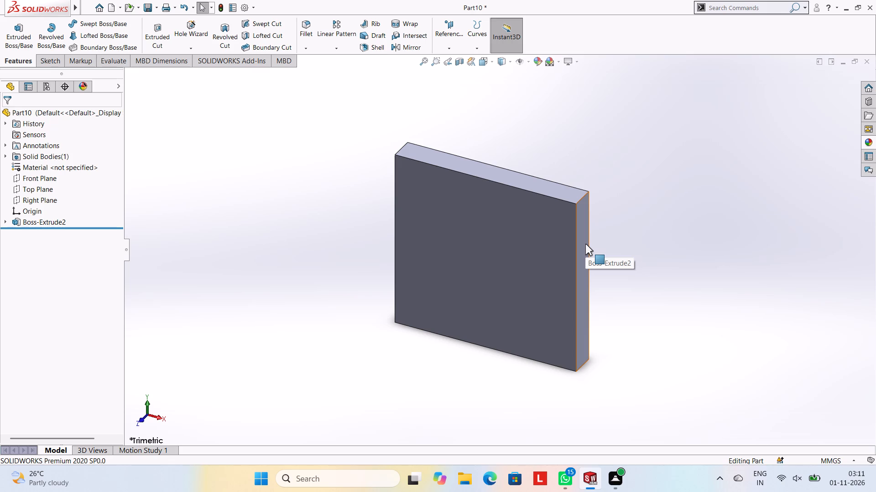
Start a sketch on the plate's narrow 68 by 9 mm side face and view it face-on.
{"action": "middle_click_drag", "start_coordinate": [611, 208], "coordinate": [617, 151]}
{"action": "middle_click_drag", "start_coordinate": [613, 231], "coordinate": [610, 176]}
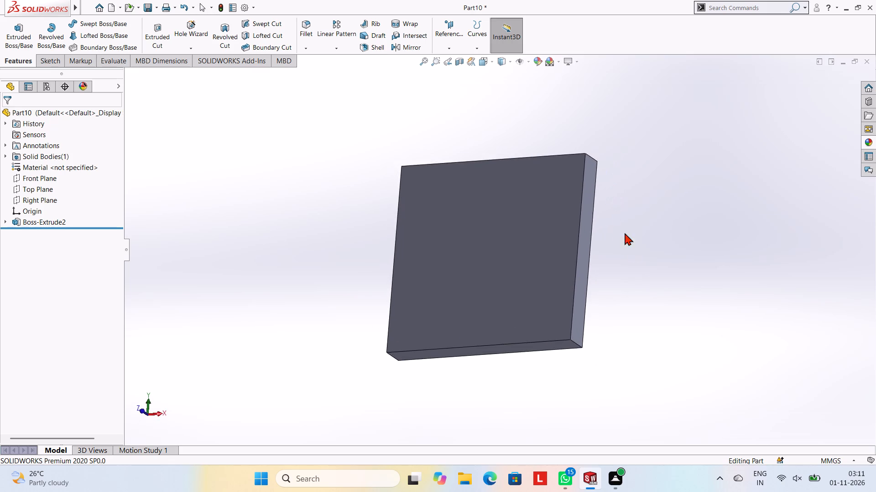
{"action": "middle_click_drag", "start_coordinate": [634, 258], "coordinate": [661, 169]}
{"action": "left_click", "coordinate": [518, 303]}
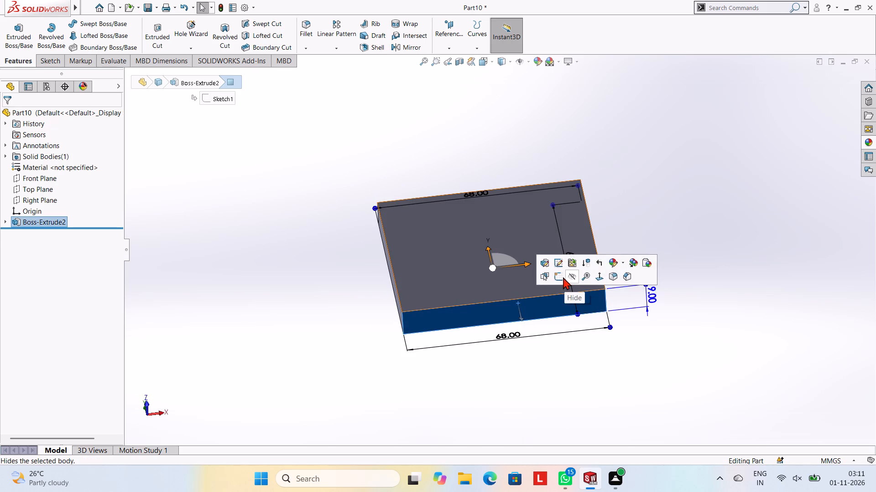
{"action": "left_click", "coordinate": [561, 277]}
{"action": "key", "text": "ctrl+8"}
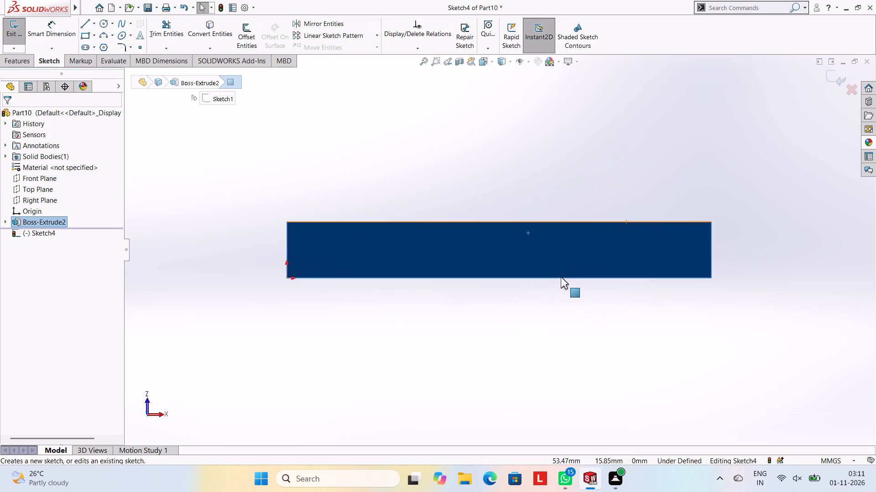
Draw a 33 mm vertical line upward from the midpoint of the side face's upper edge.
{"action": "scroll", "coordinate": [519, 138], "scroll_direction": "up", "scroll_amount": 1}
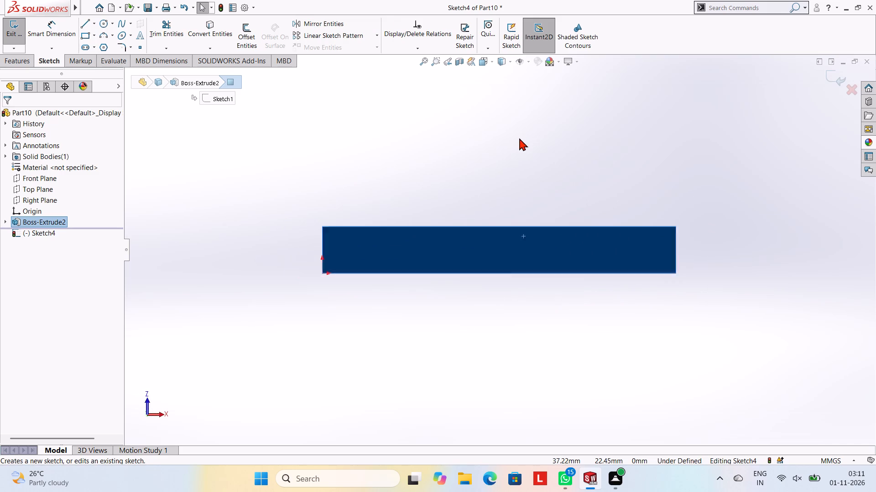
{"action": "scroll", "coordinate": [519, 138], "scroll_direction": "up", "scroll_amount": 2}
{"action": "scroll", "coordinate": [520, 143], "scroll_direction": "down", "scroll_amount": 1}
{"action": "left_click", "coordinate": [86, 22]}
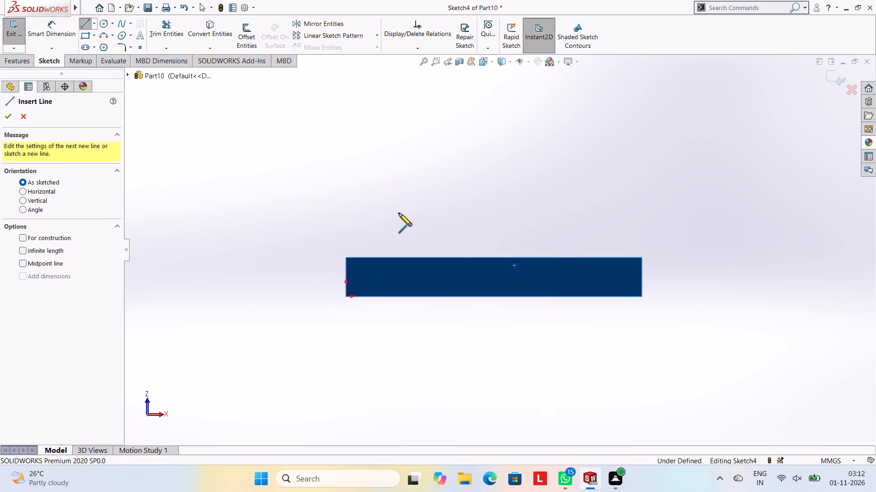
{"action": "scroll", "coordinate": [480, 187], "scroll_direction": "up", "scroll_amount": 1}
{"action": "scroll", "coordinate": [480, 187], "scroll_direction": "down", "scroll_amount": 2}
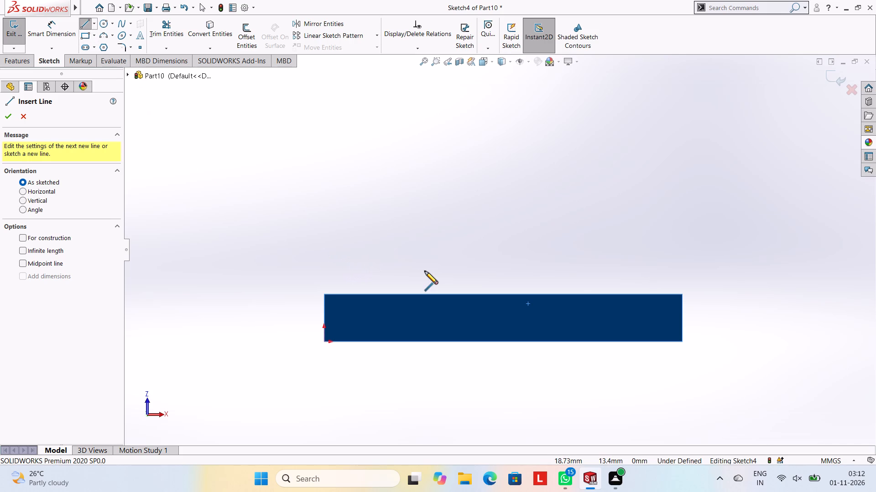
{"action": "left_click", "coordinate": [504, 293]}
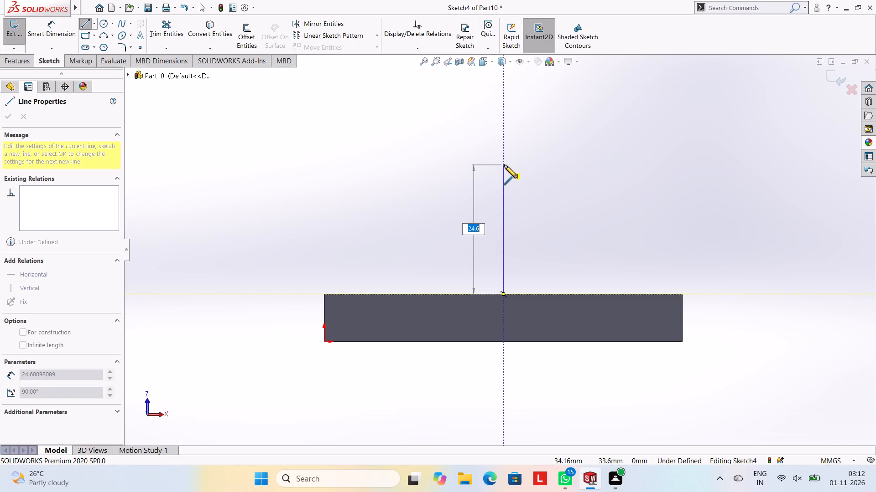
{"action": "type", "text": "33"}
{"action": "key", "text": "Return"}
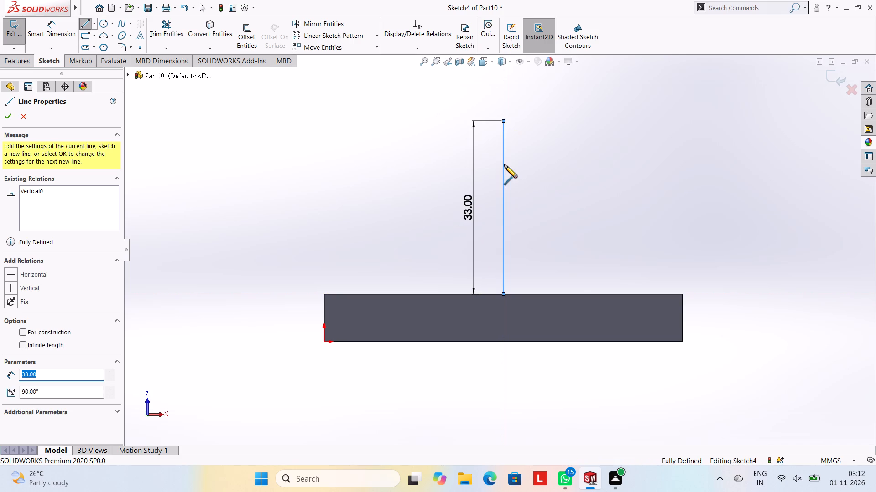
{"action": "key", "text": "Escape"}
{"action": "key", "text": "Escape"}
{"action": "key", "text": "Escape"}
{"action": "key", "text": "Escape"}
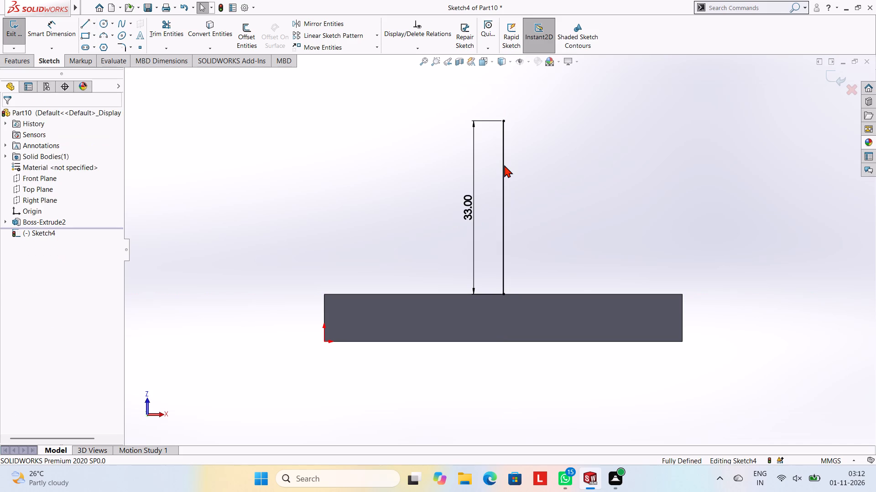
Draw a 20 mm horizontal line leftward from the upper end of the 33 mm vertical line.
{"action": "scroll", "coordinate": [539, 186], "scroll_direction": "up", "scroll_amount": 2}
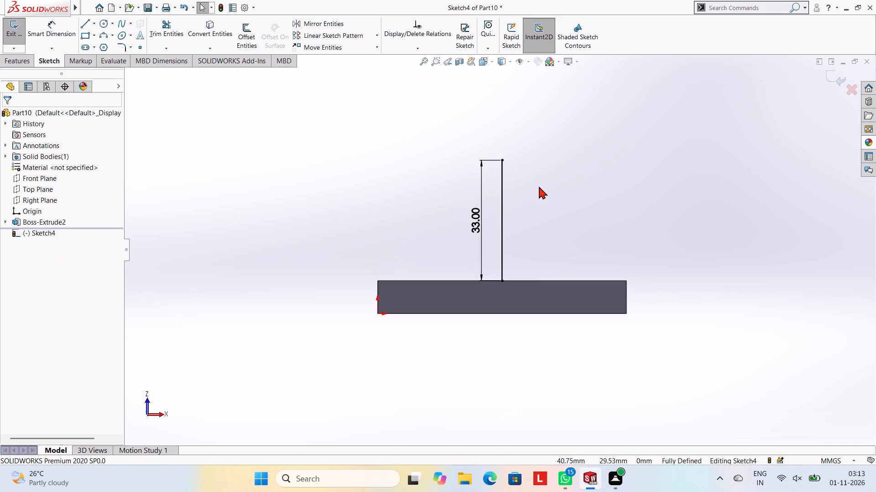
{"action": "scroll", "coordinate": [539, 186], "scroll_direction": "down", "scroll_amount": 2}
{"action": "left_click", "coordinate": [85, 23]}
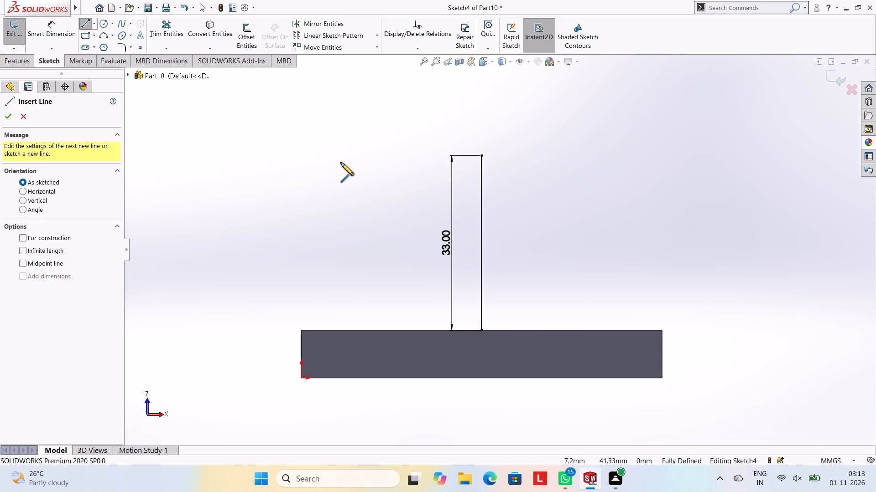
{"action": "left_click", "coordinate": [481, 154]}
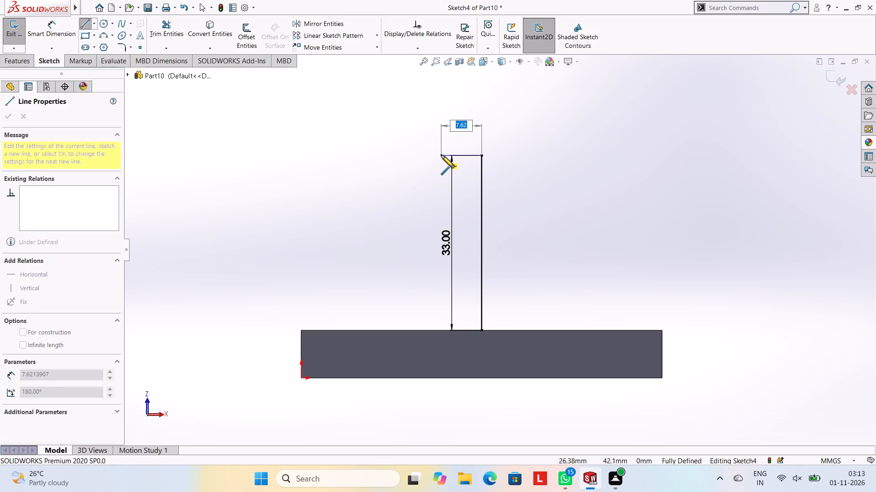
{"action": "type", "text": "20"}
{"action": "key", "text": "Return"}
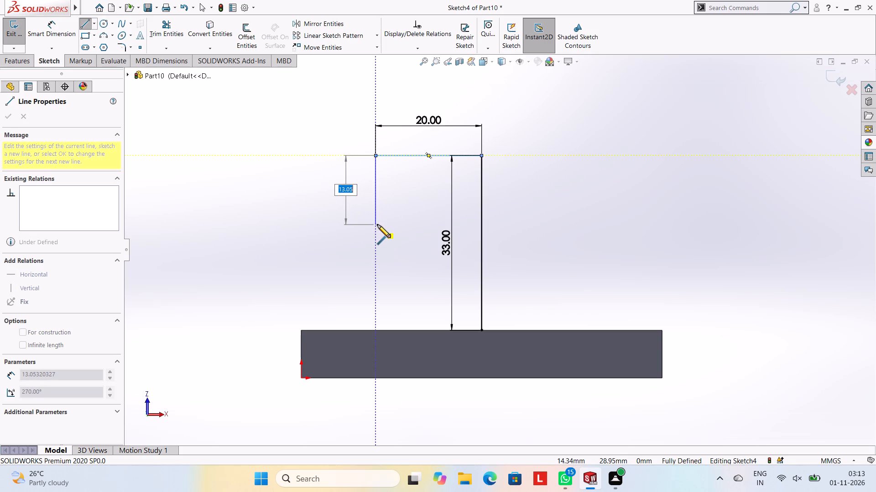
Continue with a 14 mm vertical line downward and a sloped line to the plate's upper-left corner.
{"action": "type", "text": "14"}
{"action": "key", "text": "Return"}
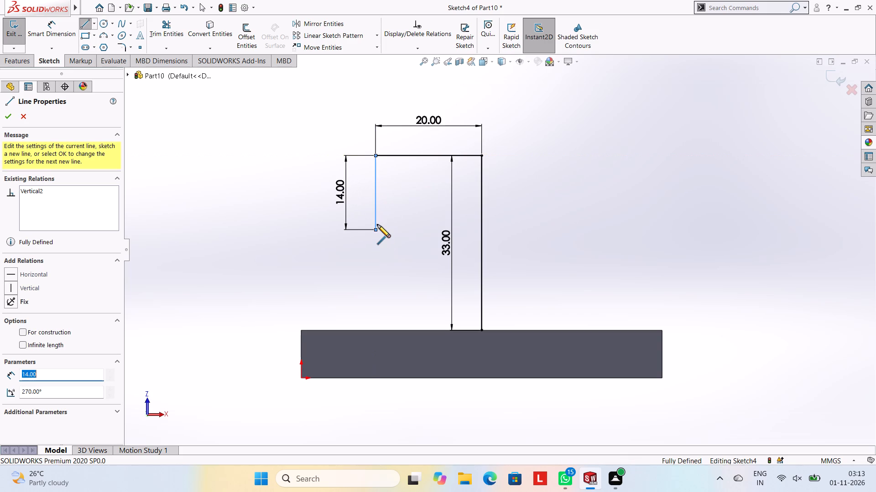
{"action": "left_click", "coordinate": [301, 331]}
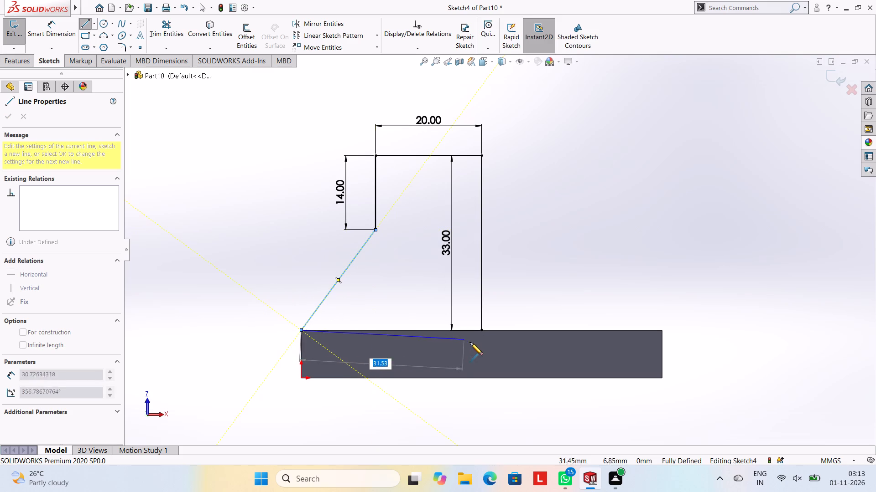
{"action": "key", "text": "Escape"}
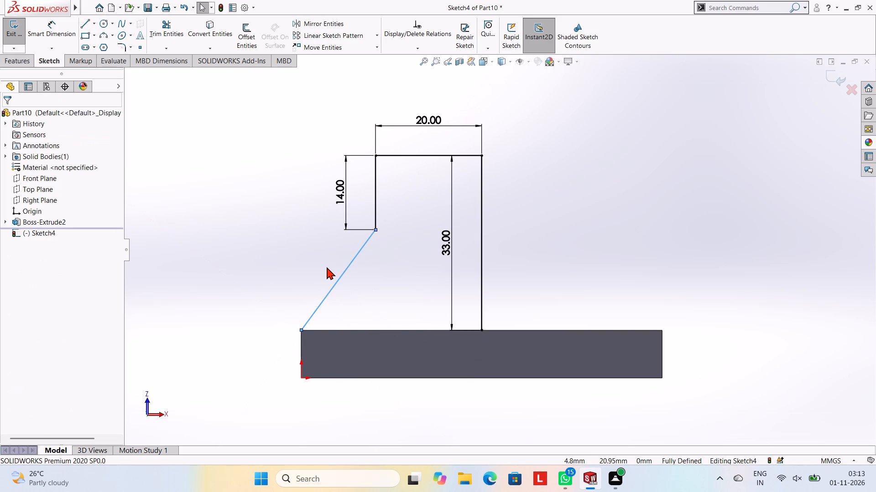
{"action": "key", "text": "Escape"}
Draw a 20 mm horizontal line rightward from the upper end of the 33 mm vertical line.
{"action": "left_click", "coordinate": [87, 25]}
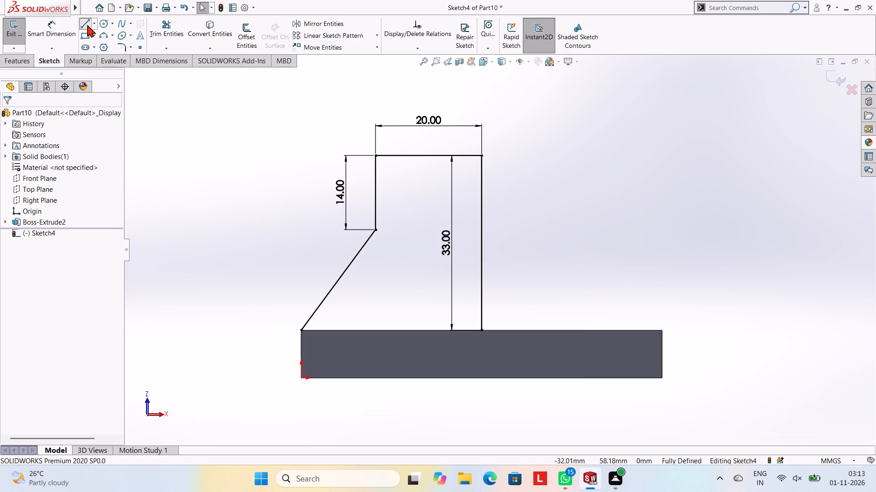
{"action": "left_click", "coordinate": [481, 155]}
{"action": "type", "text": "20"}
{"action": "key", "text": "Return"}
{"action": "key", "text": "Escape"}
{"action": "key", "text": "Escape"}
{"action": "key", "text": "Escape"}
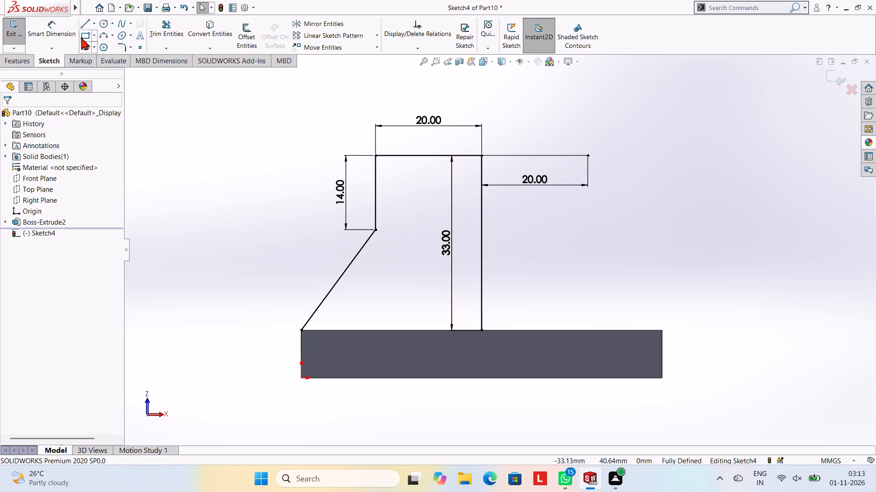
Draw a 14 mm vertical line downward from the right end of the upper horizontal line.
{"action": "left_click", "coordinate": [83, 25]}
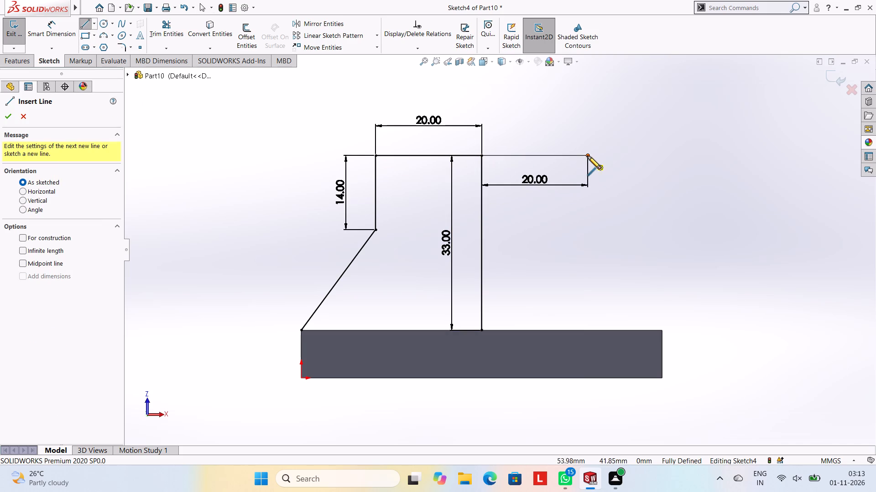
{"action": "left_click", "coordinate": [588, 155]}
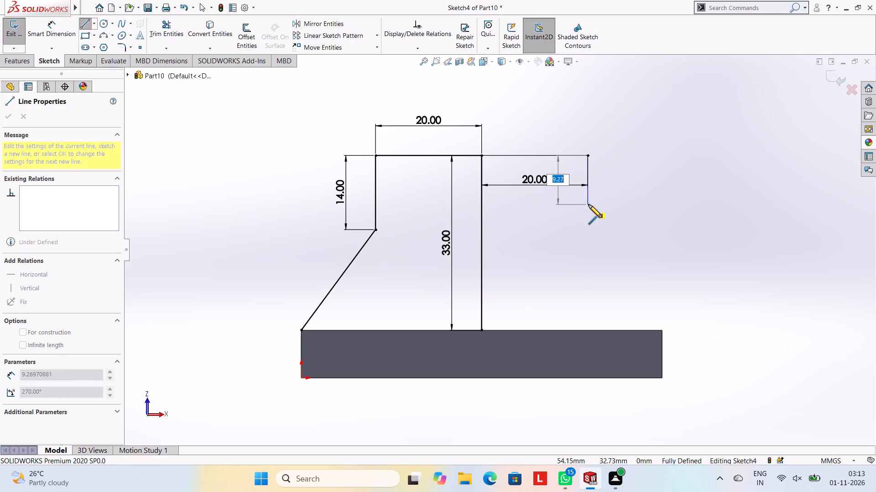
{"action": "type", "text": "14"}
{"action": "key", "text": "Return"}
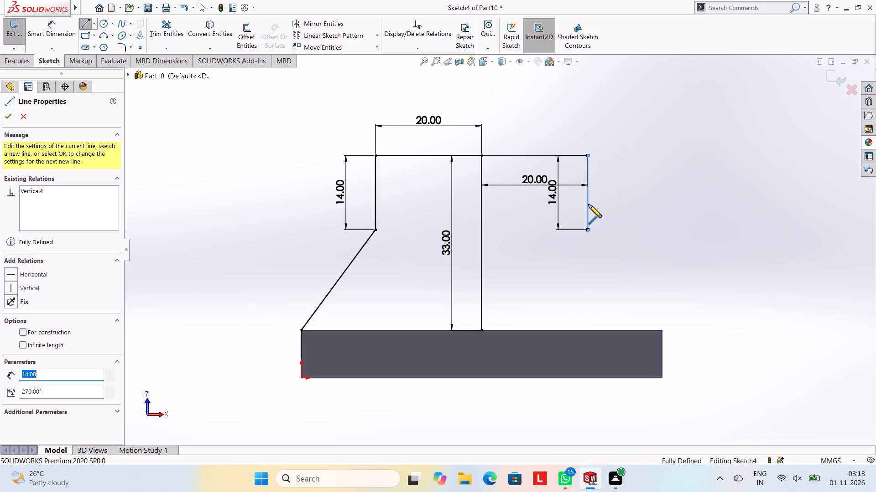
{"action": "key", "text": "Escape"}
{"action": "key", "text": "Escape"}
Draw a sloped line from the right 14 mm line's lower end to the plate's upper-right corner.
{"action": "left_click", "coordinate": [83, 28]}
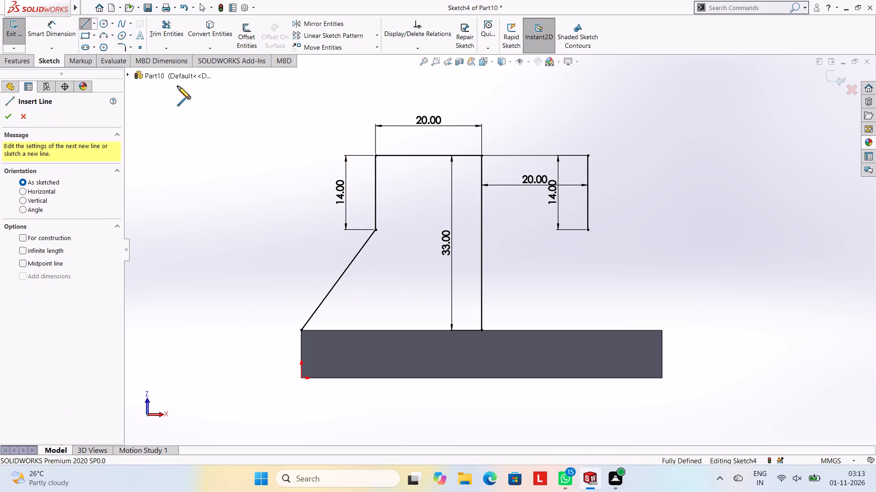
{"action": "left_click", "coordinate": [587, 230]}
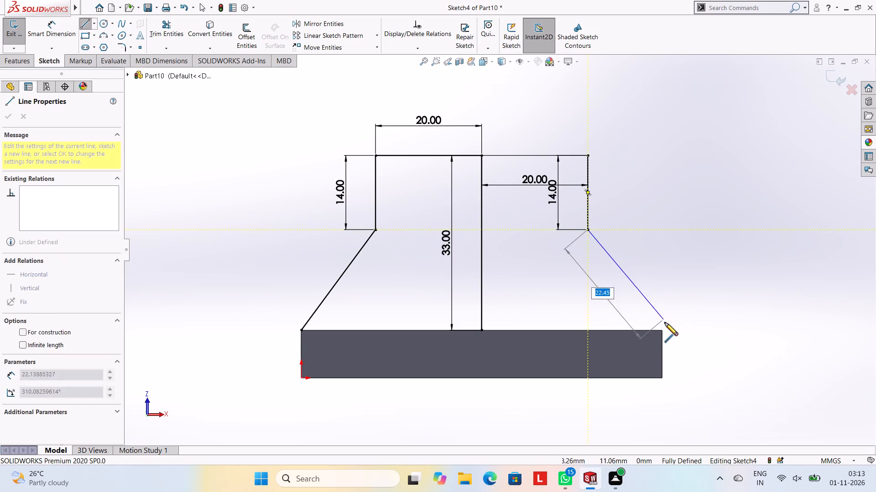
{"action": "left_click", "coordinate": [662, 330]}
{"action": "key", "text": "Escape"}
{"action": "key", "text": "Escape"}
{"action": "key", "text": "Escape"}
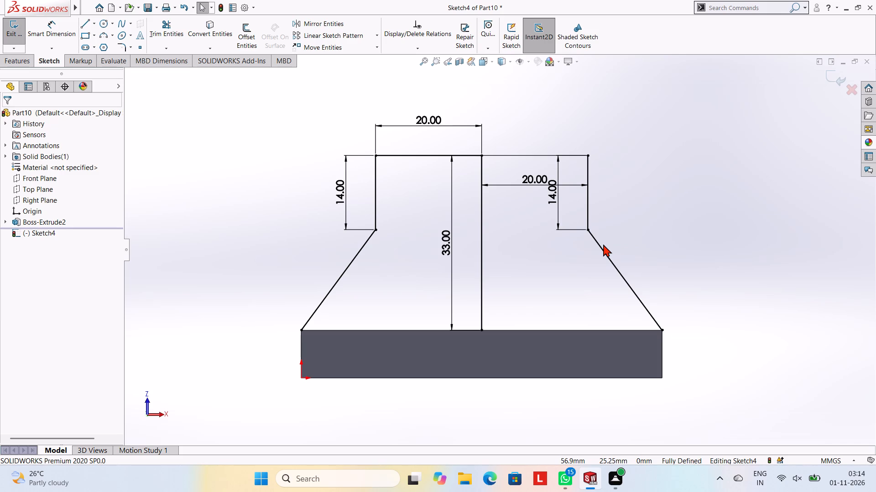
Trim away the central 33 mm vertical line from the profile.
{"action": "scroll", "coordinate": [563, 230], "scroll_direction": "up", "scroll_amount": 2}
{"action": "scroll", "coordinate": [571, 229], "scroll_direction": "down", "scroll_amount": 2}
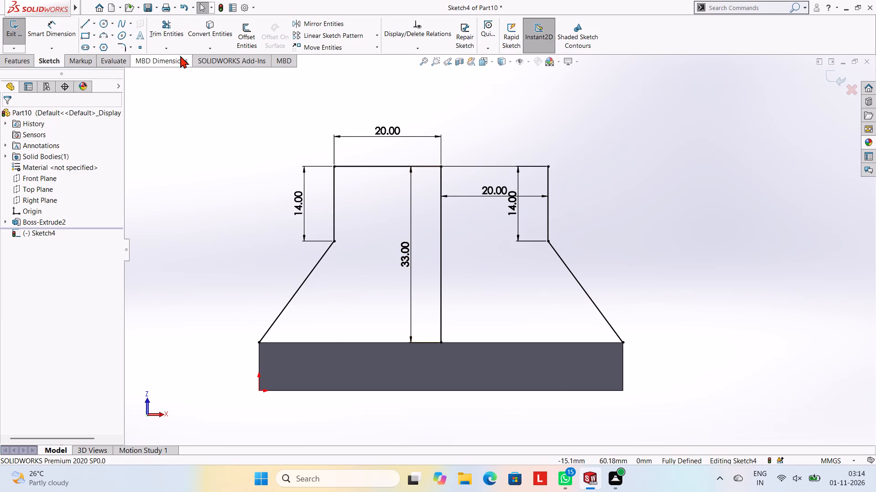
{"action": "left_click", "coordinate": [172, 33]}
{"action": "left_click", "coordinate": [441, 268]}
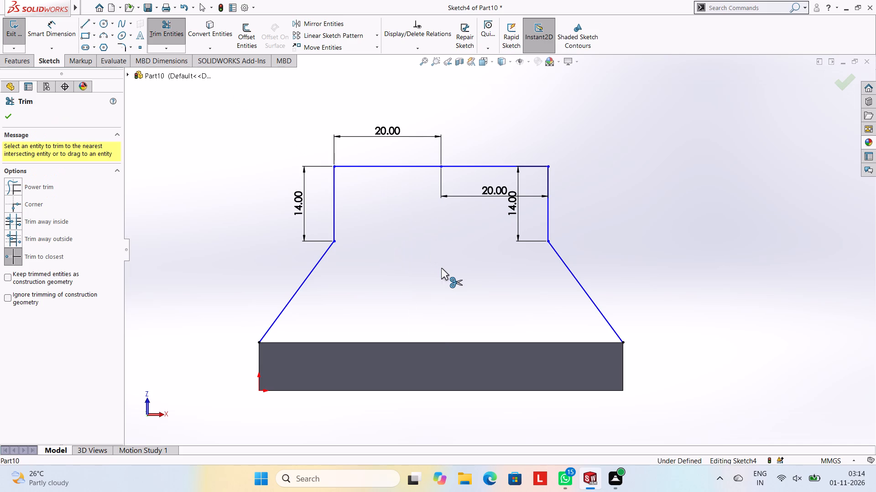
{"action": "key", "text": "Escape"}
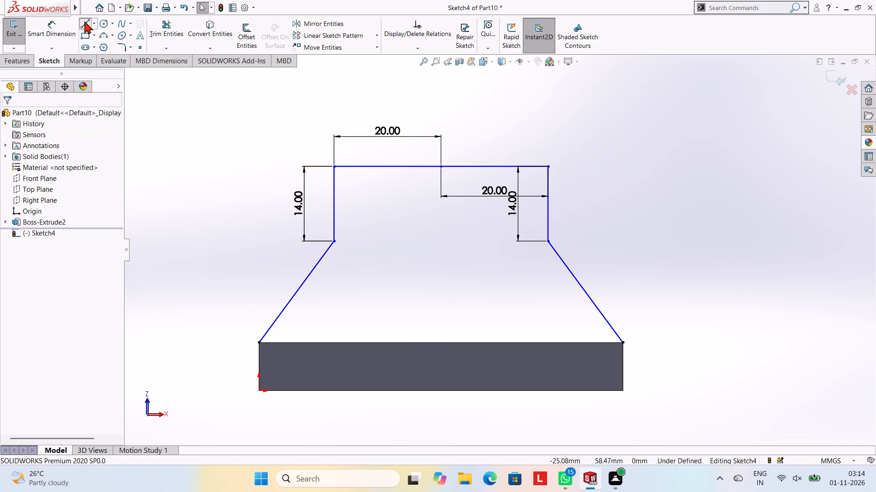
Close the profile with a horizontal line along the plate's upper edge, joining the lower ends of both slopes.
{"action": "left_click", "coordinate": [84, 21]}
{"action": "left_click", "coordinate": [259, 344]}
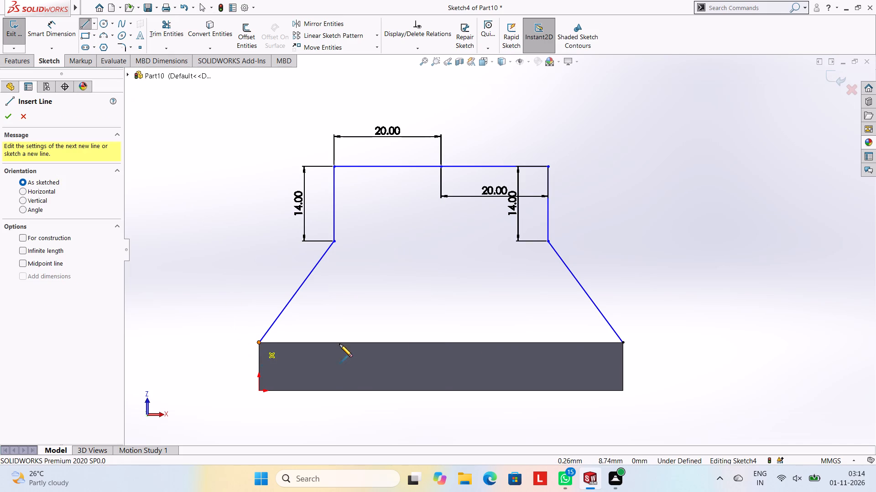
{"action": "left_click", "coordinate": [624, 343]}
{"action": "key", "text": "Escape"}
{"action": "key", "text": "Escape"}
{"action": "key", "text": "Escape"}
{"action": "key", "text": "Escape"}
{"action": "key", "text": "Escape"}
{"action": "key", "text": "Escape"}
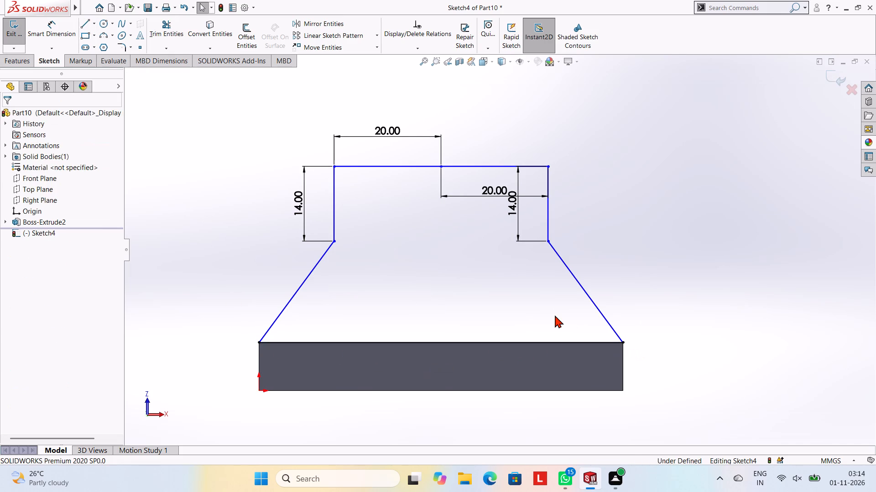
{"action": "key", "text": "Escape"}
{"action": "key", "text": "Escape"}
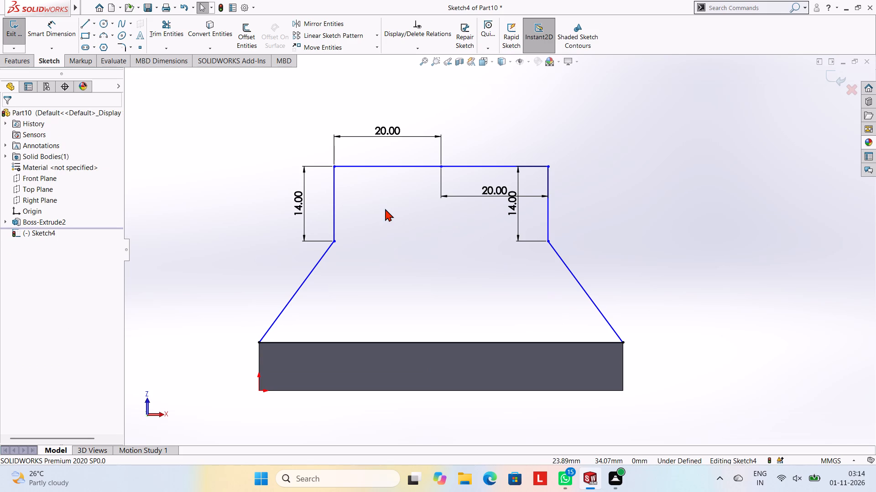
Dimension the horizontal distance between the upper and lower ends of the left sloped line.
{"action": "left_click", "coordinate": [55, 34]}
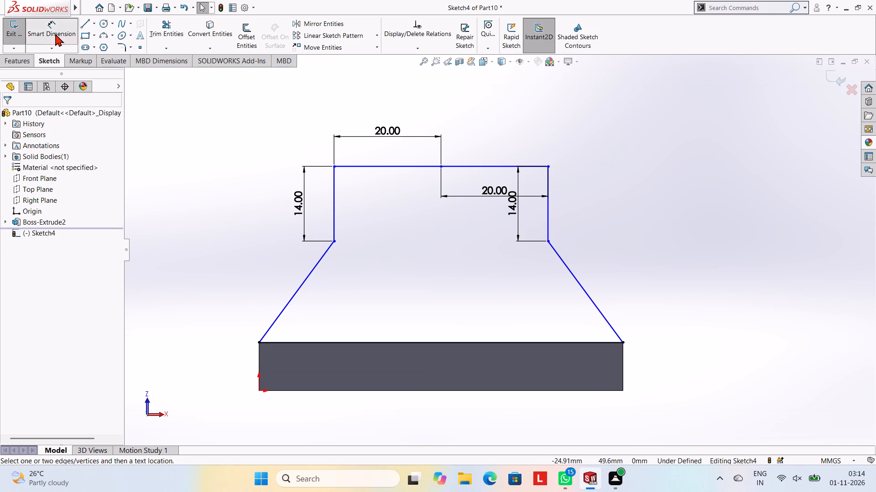
{"action": "left_click", "coordinate": [334, 239]}
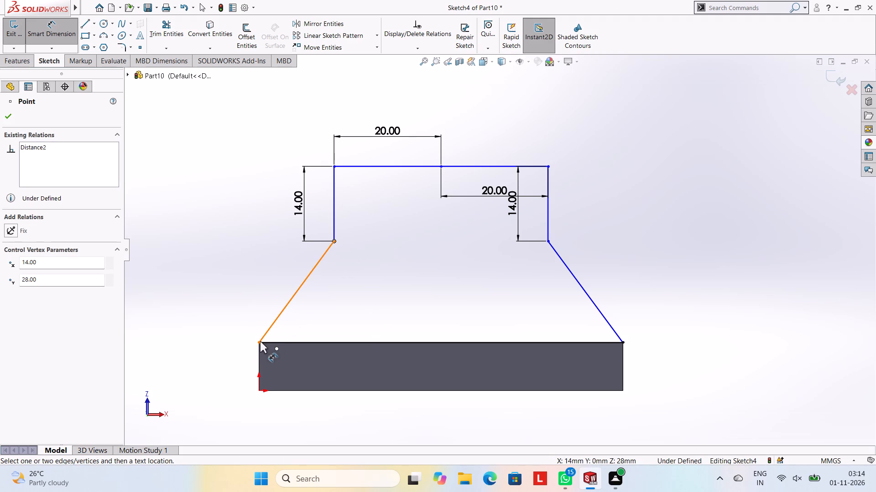
{"action": "left_click", "coordinate": [260, 341]}
{"action": "left_click", "coordinate": [302, 407]}
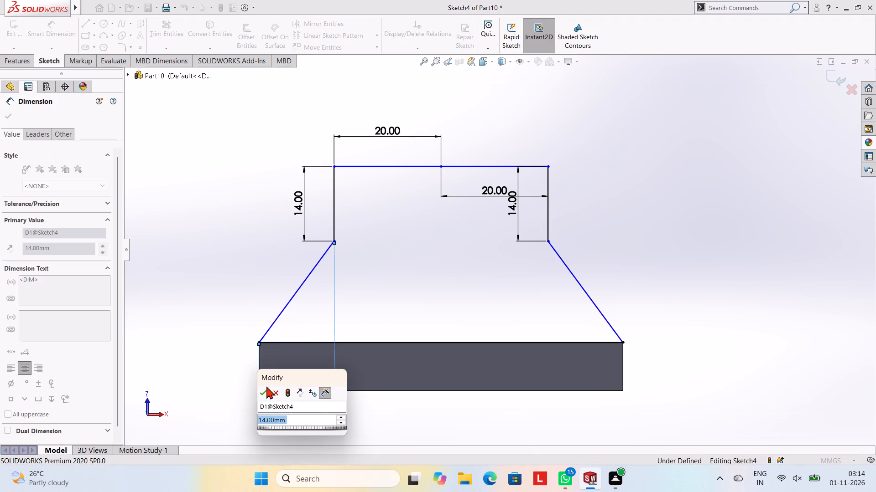
{"action": "left_click", "coordinate": [262, 390]}
{"action": "left_click", "coordinate": [253, 289]}
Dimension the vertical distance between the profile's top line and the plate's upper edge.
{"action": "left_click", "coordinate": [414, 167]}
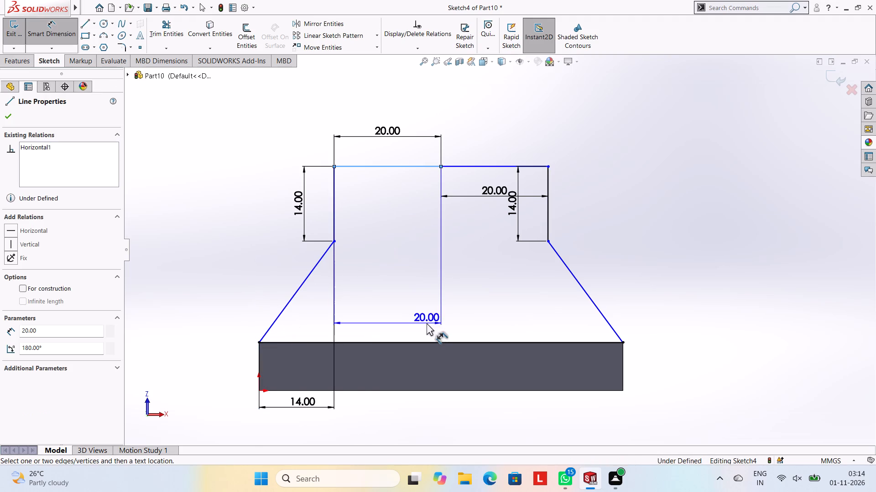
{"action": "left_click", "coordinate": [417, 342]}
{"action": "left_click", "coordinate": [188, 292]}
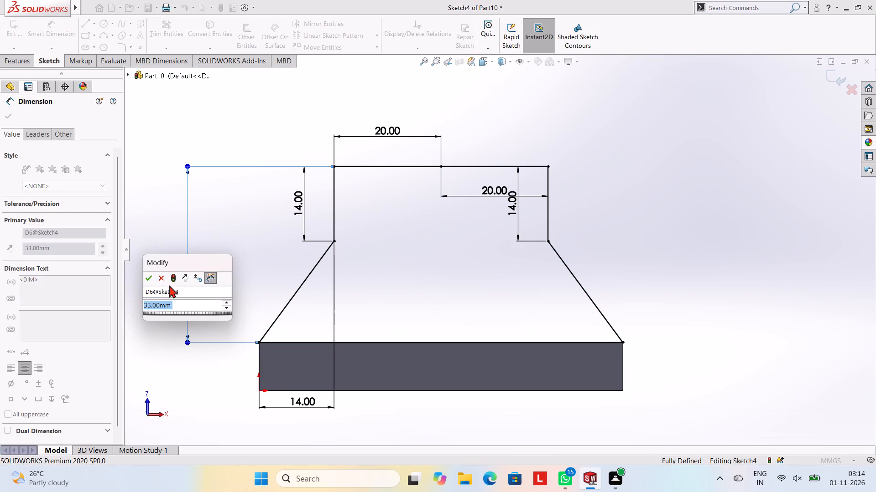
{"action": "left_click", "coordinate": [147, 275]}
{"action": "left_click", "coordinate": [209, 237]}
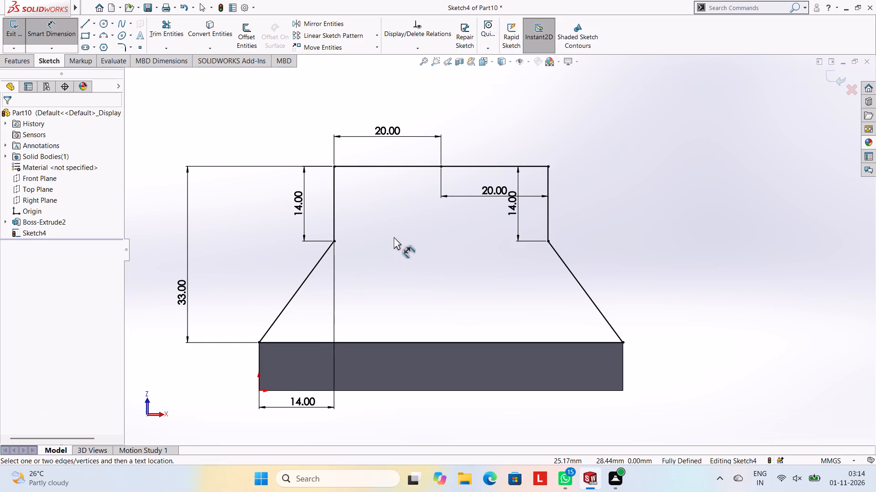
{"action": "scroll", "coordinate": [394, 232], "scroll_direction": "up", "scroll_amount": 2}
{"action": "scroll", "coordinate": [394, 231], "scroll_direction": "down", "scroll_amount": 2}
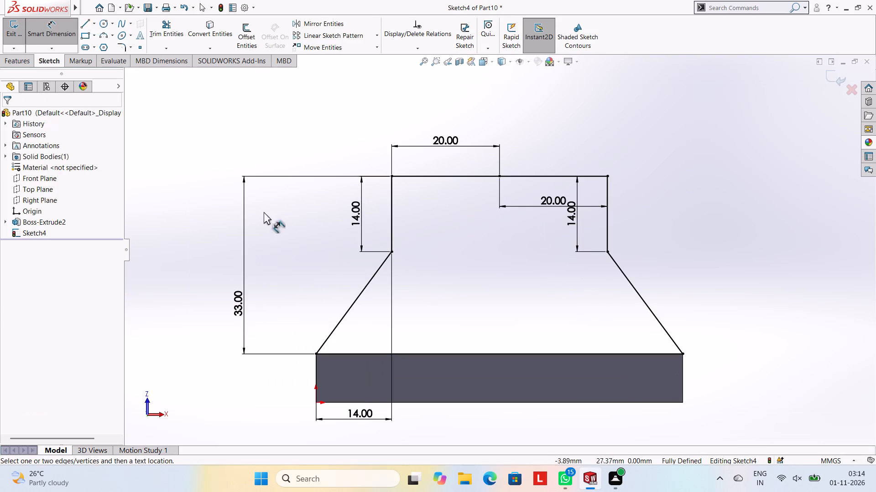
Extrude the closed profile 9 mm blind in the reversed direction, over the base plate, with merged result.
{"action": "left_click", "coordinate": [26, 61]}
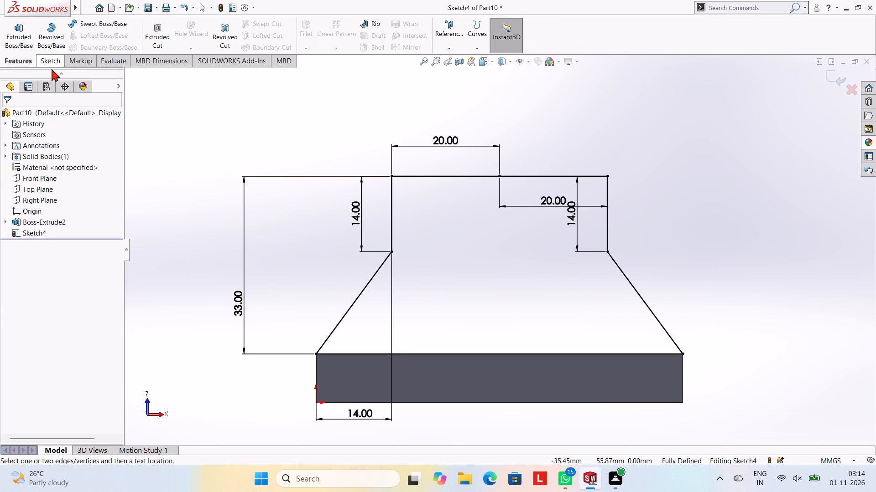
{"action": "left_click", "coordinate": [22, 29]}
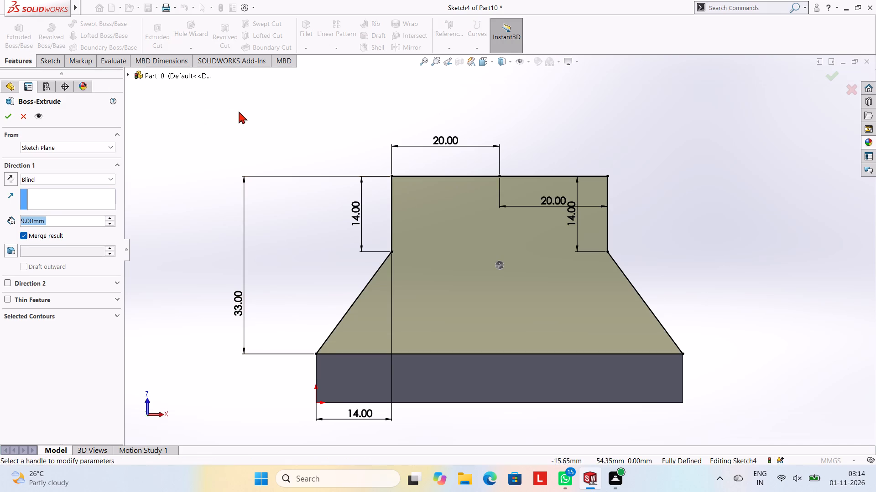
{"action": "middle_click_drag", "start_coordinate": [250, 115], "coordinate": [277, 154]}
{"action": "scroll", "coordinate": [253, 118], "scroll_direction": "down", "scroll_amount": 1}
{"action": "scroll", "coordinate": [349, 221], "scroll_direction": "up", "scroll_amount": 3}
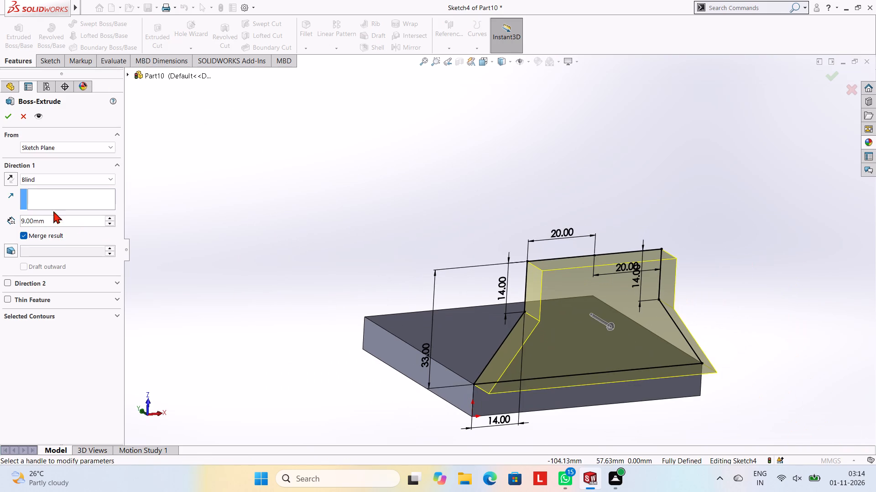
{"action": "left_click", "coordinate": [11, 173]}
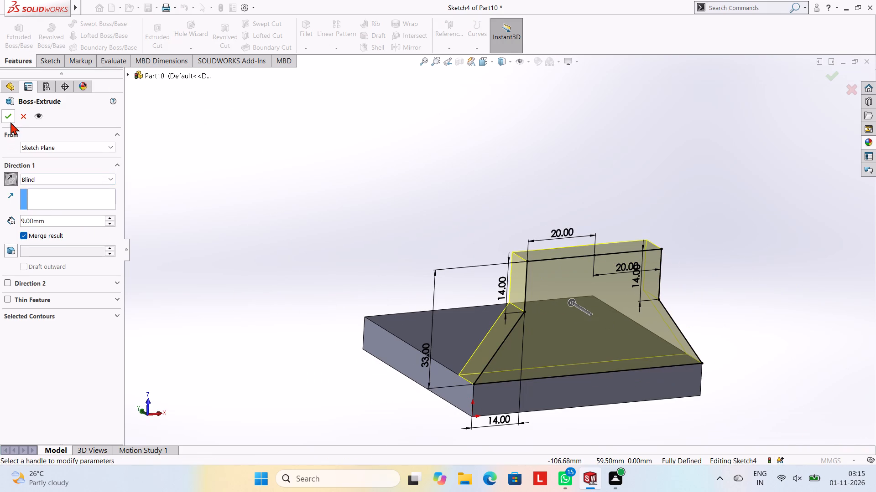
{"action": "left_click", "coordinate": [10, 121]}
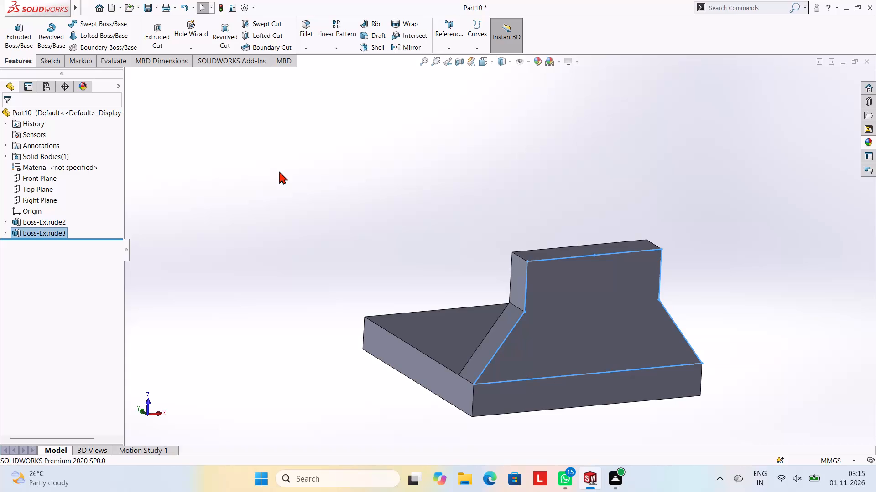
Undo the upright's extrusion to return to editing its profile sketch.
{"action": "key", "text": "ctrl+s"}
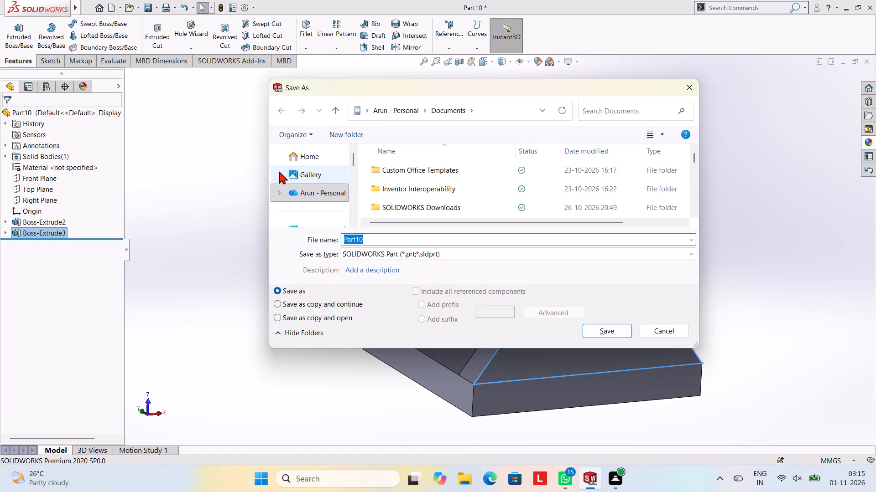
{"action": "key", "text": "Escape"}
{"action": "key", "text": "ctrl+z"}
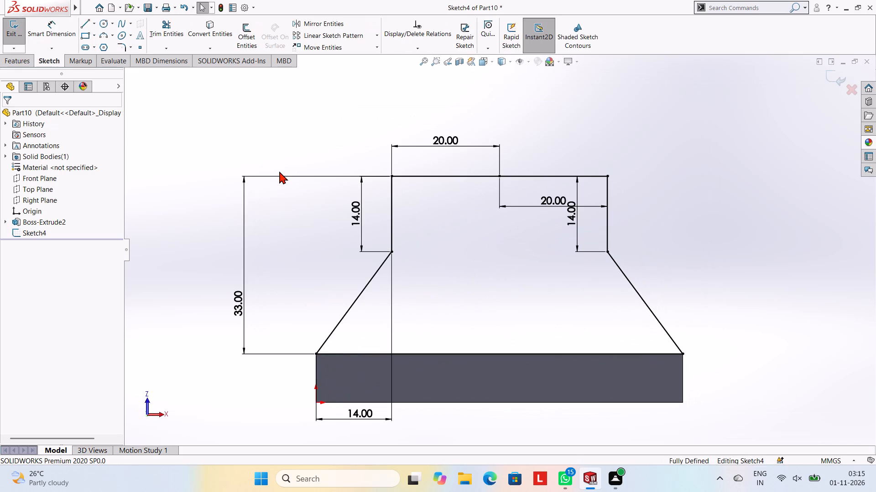
Trim away the right half of the profile's top line.
{"action": "left_click", "coordinate": [172, 24]}
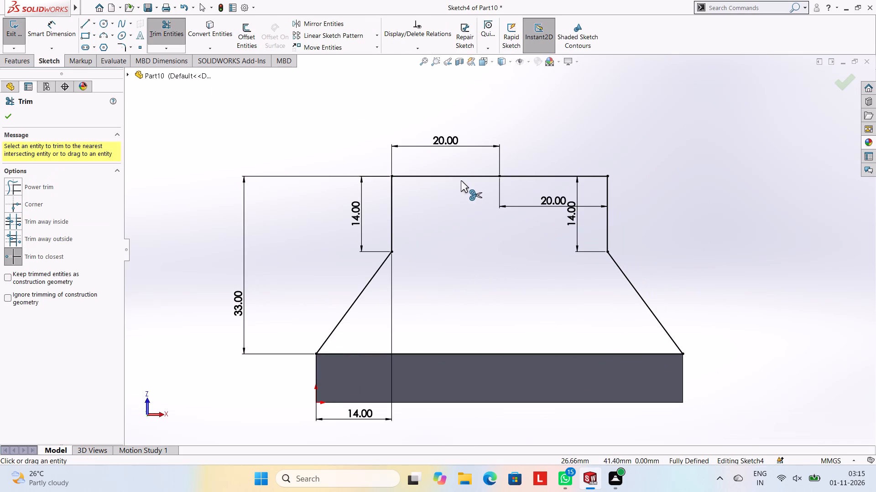
{"action": "left_click", "coordinate": [507, 177]}
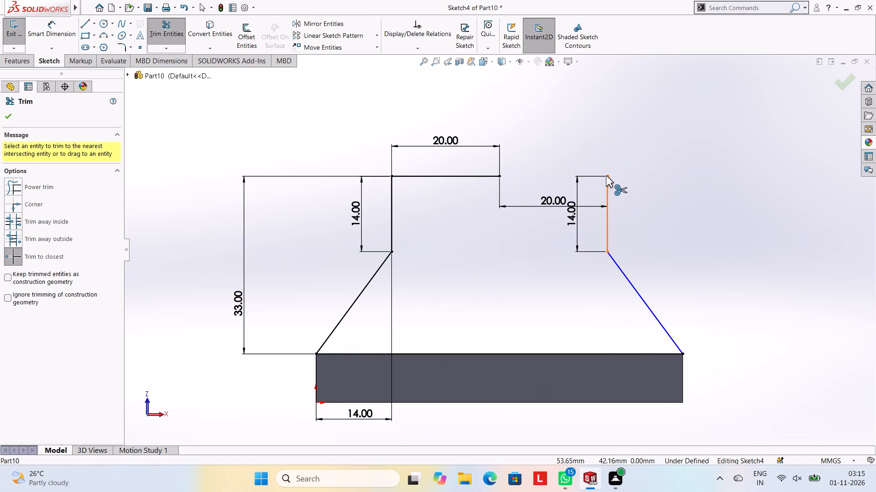
Draw a 17 mm horizontal line to the right from the inner end of the remaining top line.
{"action": "left_click", "coordinate": [84, 26]}
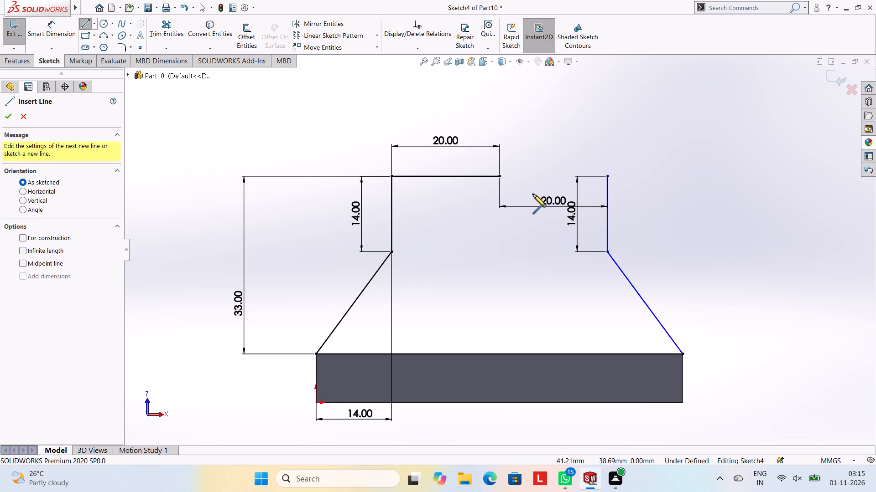
{"action": "left_click", "coordinate": [500, 177]}
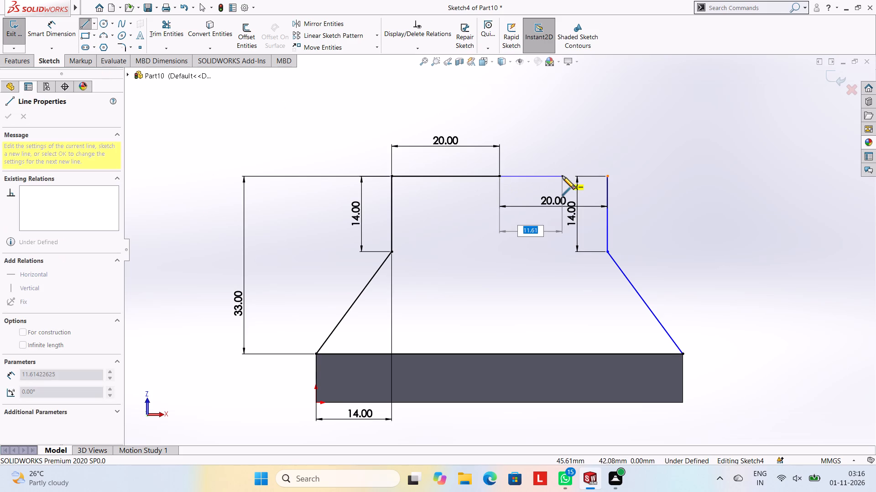
{"action": "key", "text": "1"}
{"action": "type", "text": "17"}
{"action": "key", "text": "BackSpace"}
{"action": "key", "text": "BackSpace"}
{"action": "key", "text": "7"}
{"action": "key", "text": "Return"}
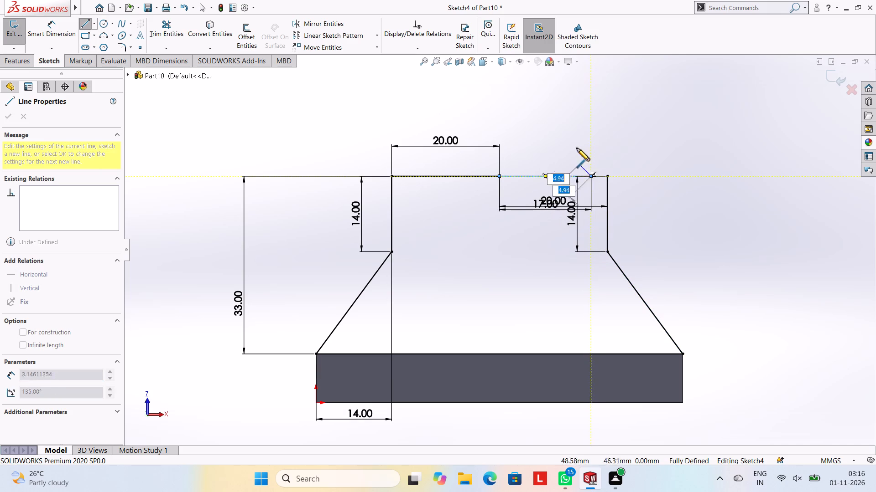
{"action": "key", "text": "Escape"}
{"action": "key", "text": "Escape"}
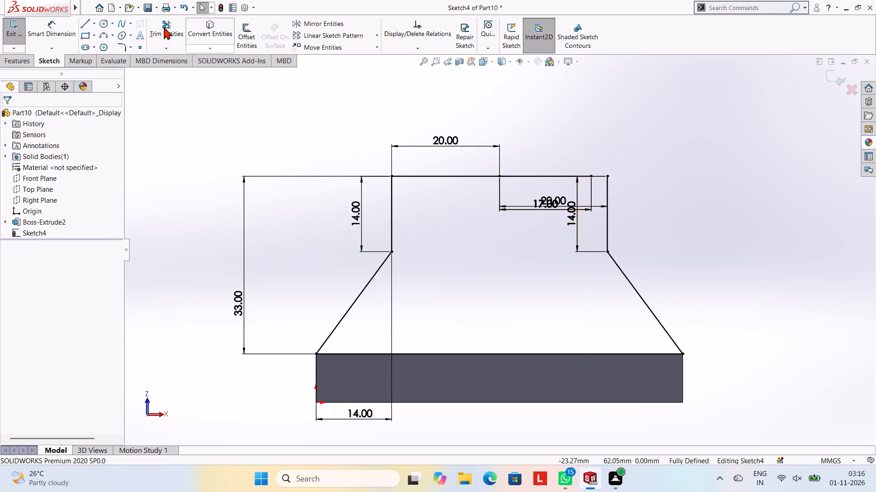
Trim away the left 20 mm half of the profile's top line.
{"action": "left_click", "coordinate": [165, 33]}
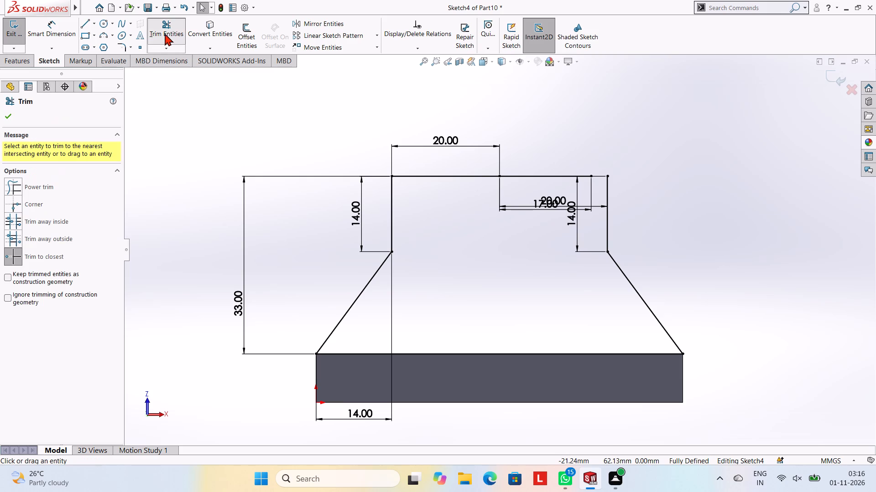
{"action": "left_click", "coordinate": [453, 176]}
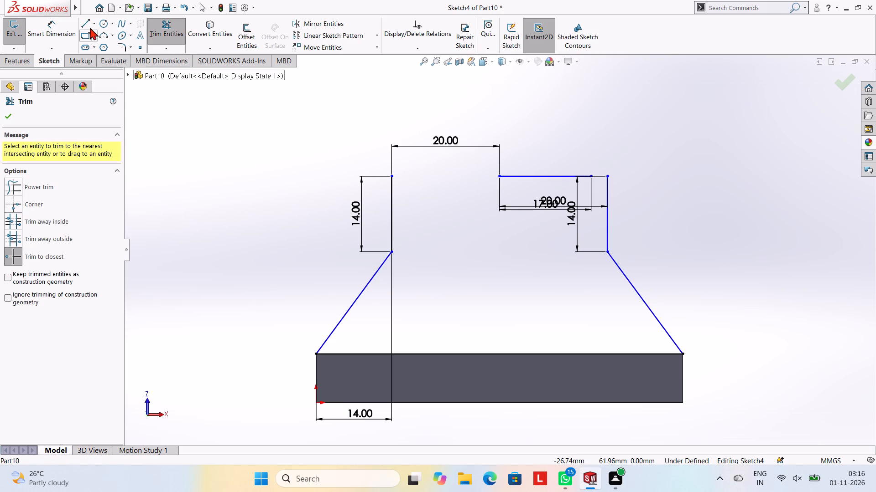
Draw a 17 mm horizontal line to the left from the inner end of the right 17 mm line.
{"action": "left_click", "coordinate": [83, 25]}
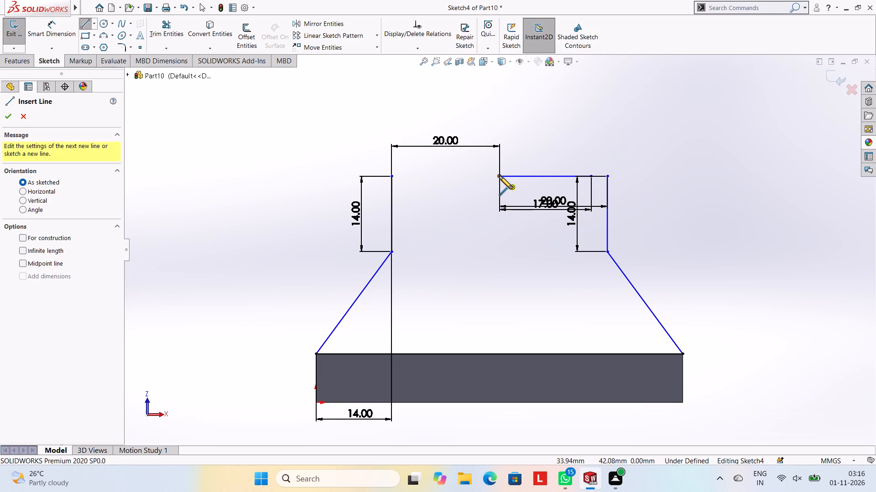
{"action": "left_click", "coordinate": [499, 176]}
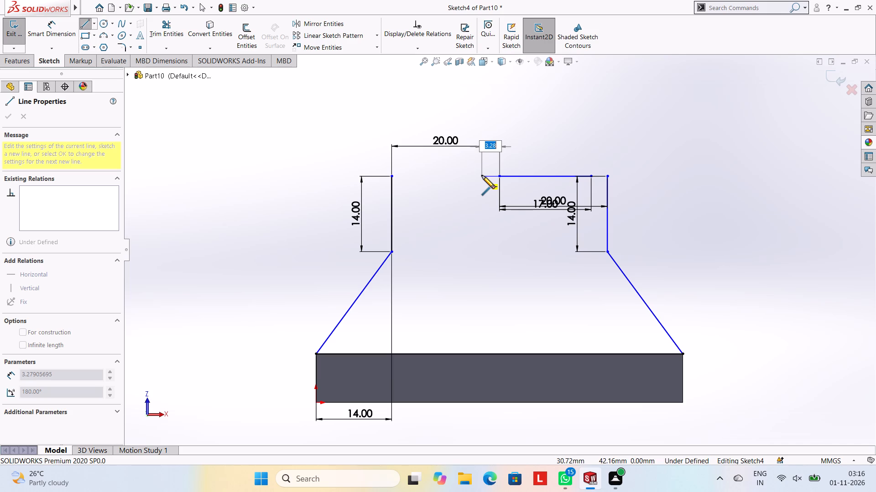
{"action": "type", "text": "17"}
{"action": "key", "text": "Return"}
{"action": "key", "text": "Escape"}
{"action": "key", "text": "Escape"}
{"action": "key", "text": "Escape"}
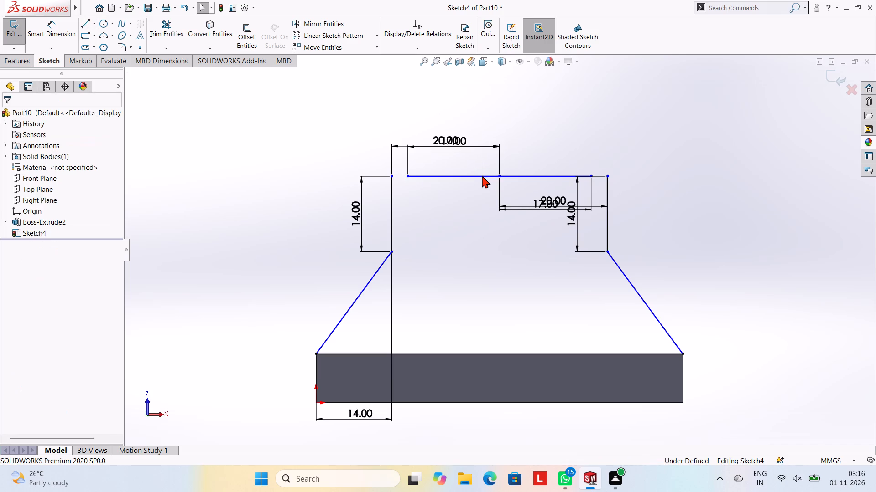
{"action": "key", "text": "Escape"}
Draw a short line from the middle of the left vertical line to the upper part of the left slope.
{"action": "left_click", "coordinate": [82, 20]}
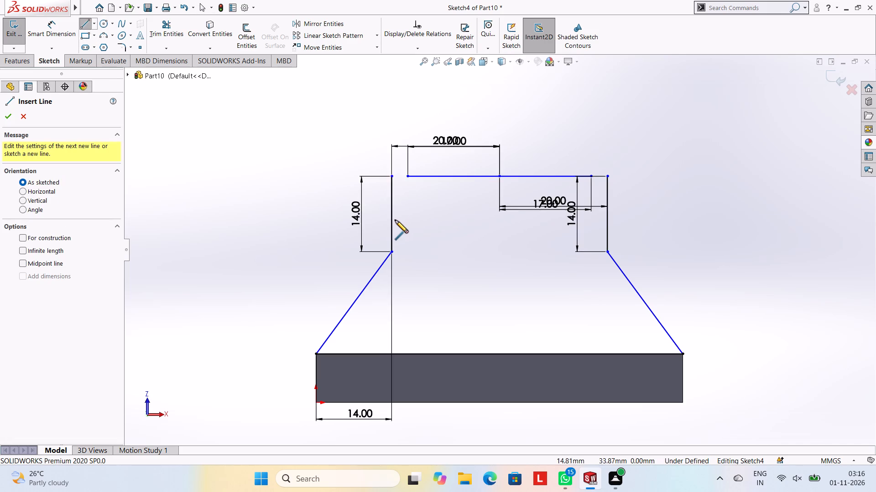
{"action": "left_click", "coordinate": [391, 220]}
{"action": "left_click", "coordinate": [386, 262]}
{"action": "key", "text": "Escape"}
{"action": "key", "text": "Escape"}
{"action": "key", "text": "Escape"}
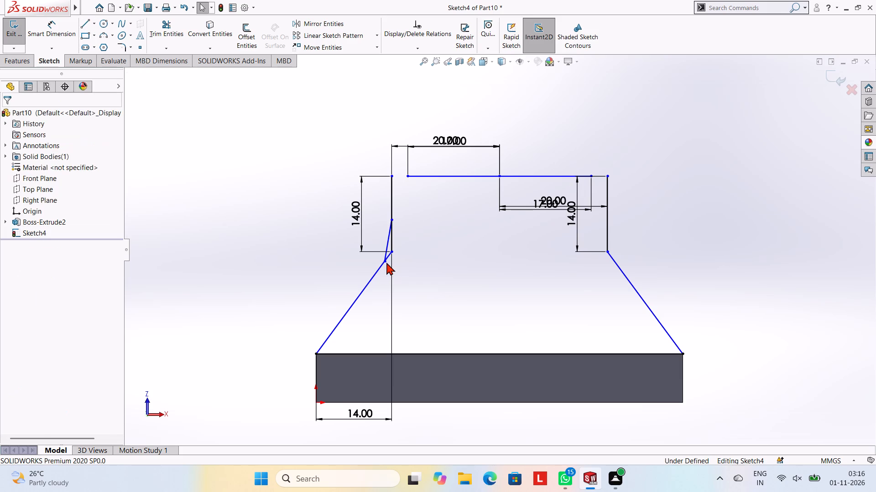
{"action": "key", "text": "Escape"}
Trim away the vertical and sloped lines on both sides of the profile, including the short connecting line and associated dimensions.
{"action": "left_click", "coordinate": [170, 40]}
{"action": "left_click", "coordinate": [392, 196]}
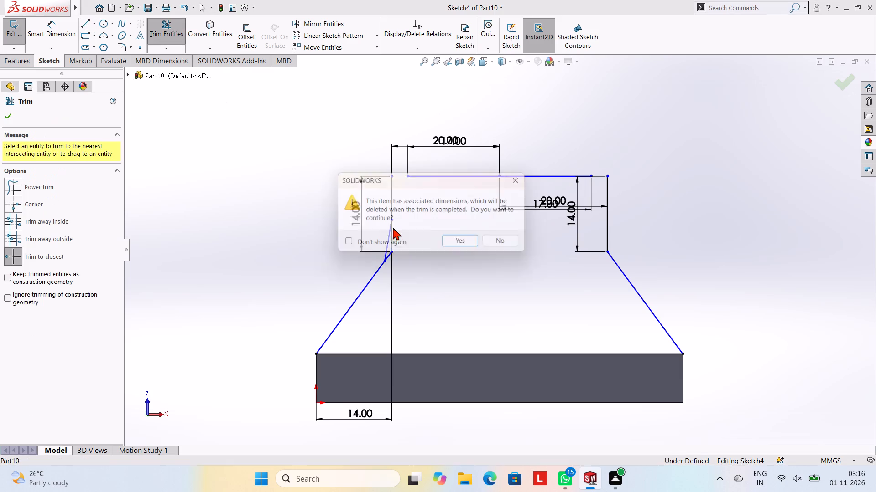
{"action": "left_click", "coordinate": [467, 241]}
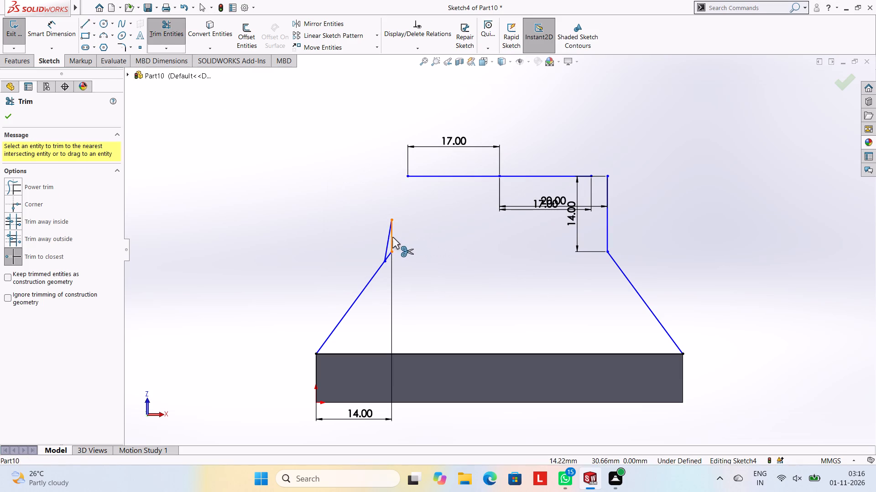
{"action": "left_click", "coordinate": [387, 237]}
{"action": "left_click", "coordinate": [392, 237]}
{"action": "left_click", "coordinate": [384, 258]}
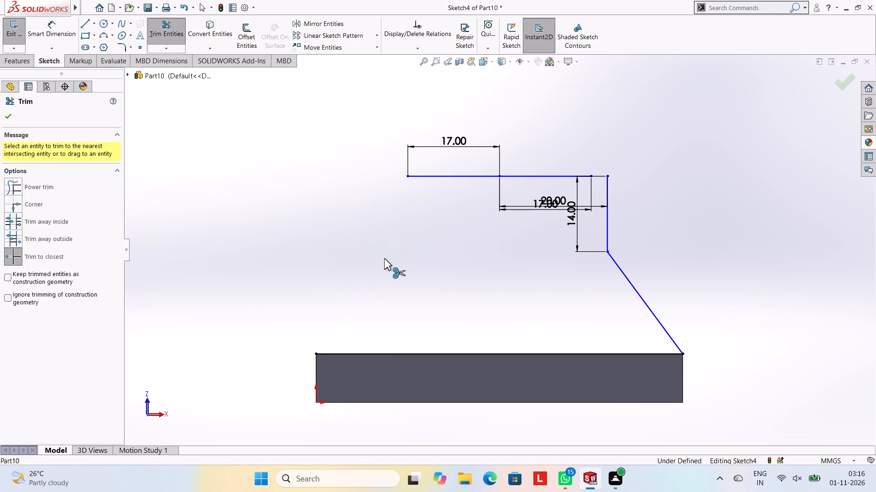
{"action": "left_click", "coordinate": [609, 226]}
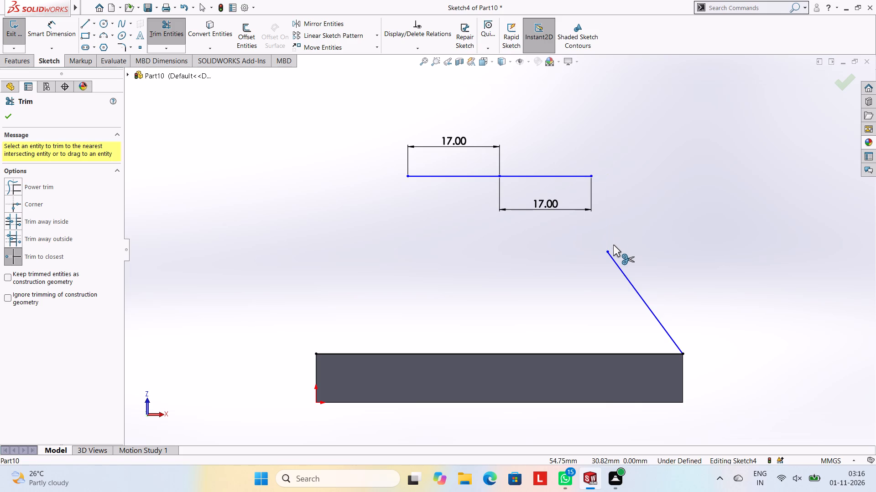
{"action": "left_click", "coordinate": [611, 254]}
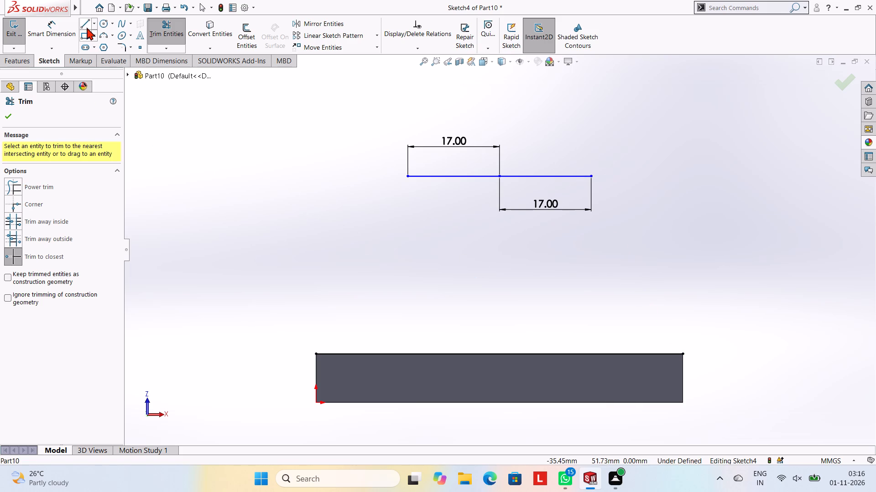
Draw a 14 mm vertical line down from the top line's left end, continuing with a slope to the plate's upper-left corner.
{"action": "left_click", "coordinate": [82, 22]}
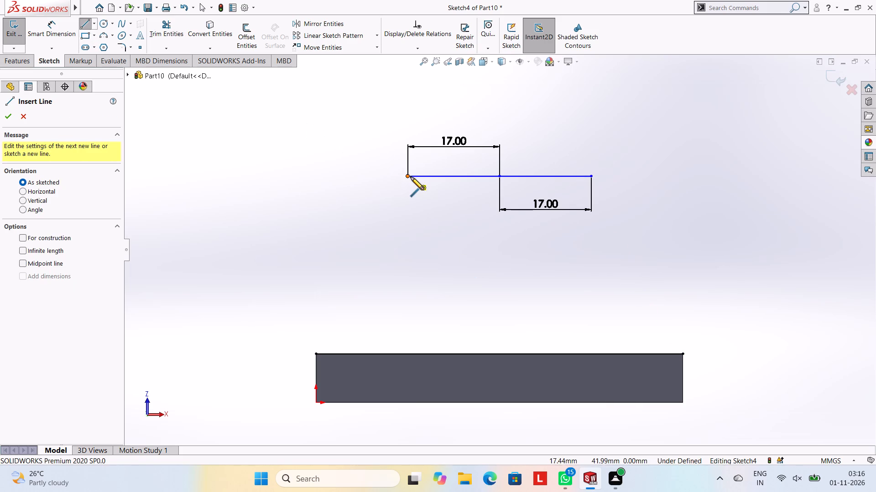
{"action": "left_click", "coordinate": [408, 177]}
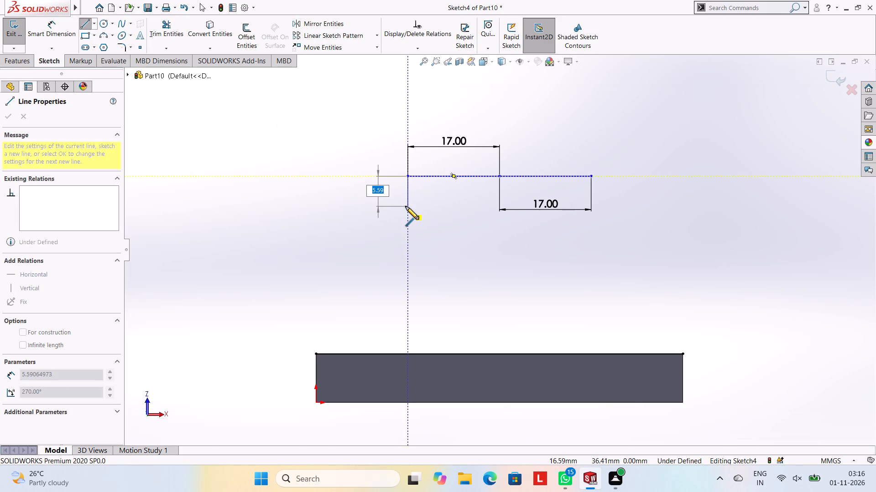
{"action": "type", "text": "14"}
{"action": "key", "text": "Return"}
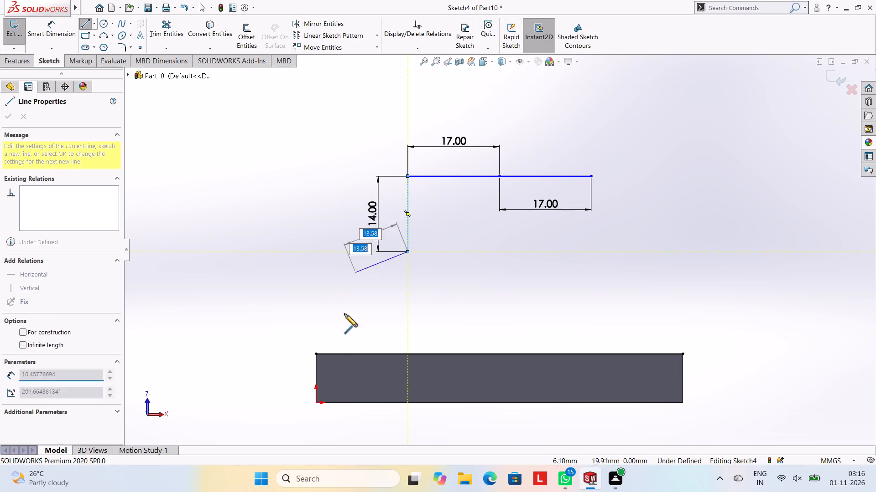
{"action": "left_click", "coordinate": [316, 354]}
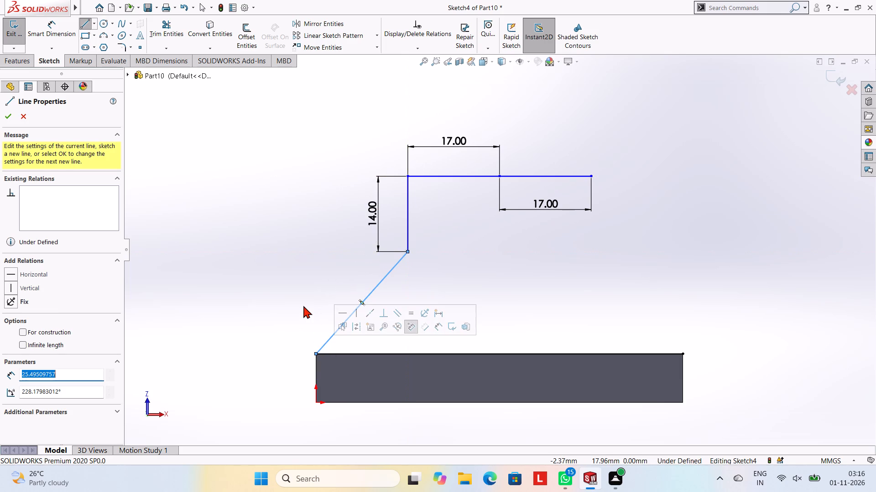
Draw a 14 mm vertical line down from the top line's right end, continuing with a slope to the plate's upper-right corner.
{"action": "key", "text": "Escape"}
{"action": "key", "text": "Escape"}
{"action": "key", "text": "Escape"}
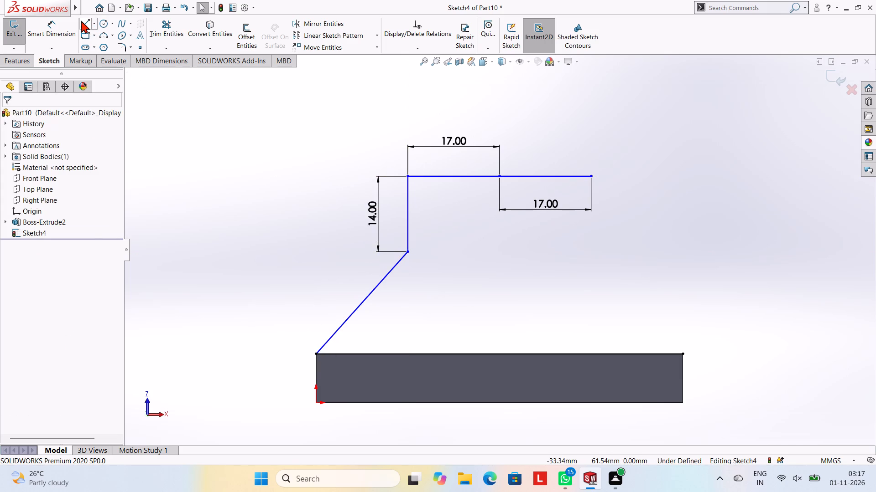
{"action": "left_click", "coordinate": [81, 20]}
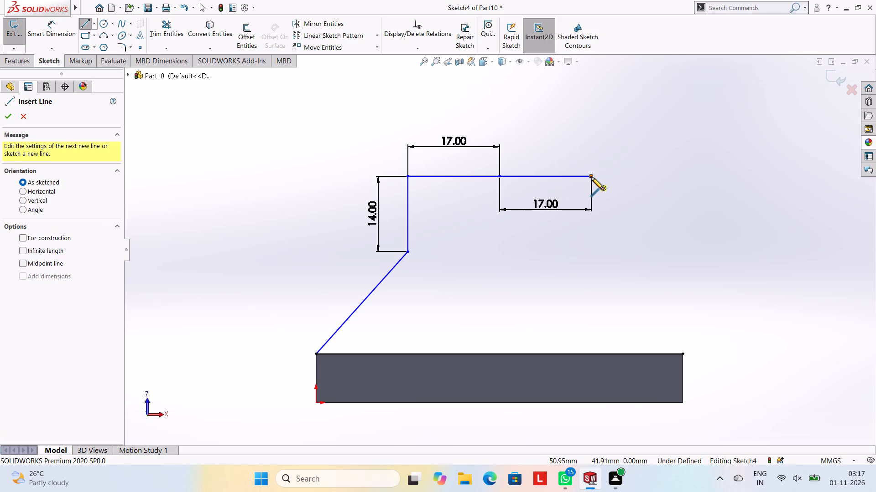
{"action": "left_click", "coordinate": [591, 177]}
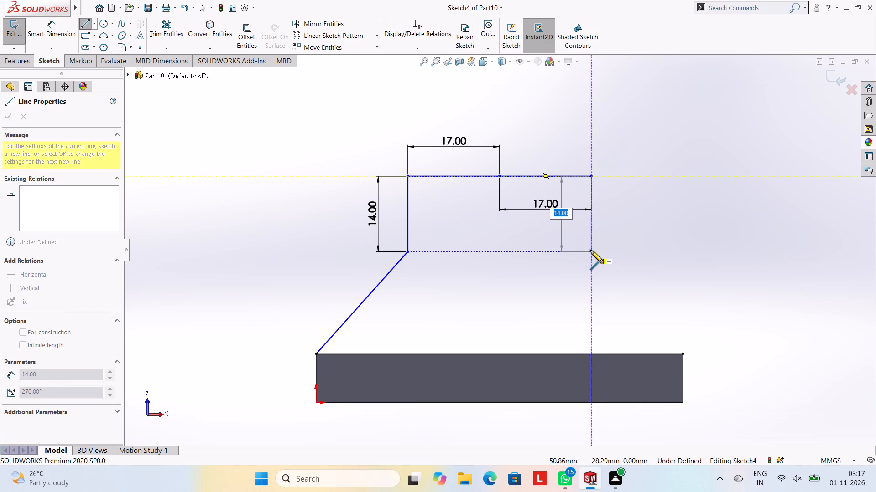
{"action": "left_click", "coordinate": [590, 250]}
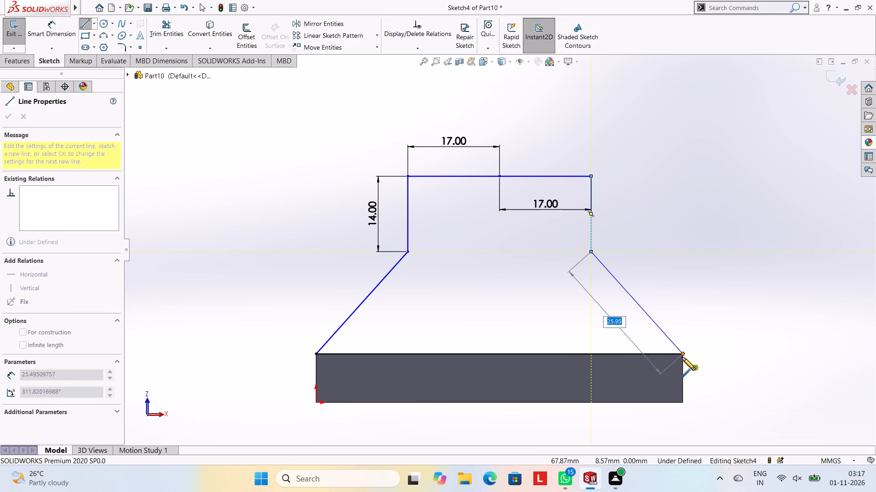
{"action": "left_click", "coordinate": [683, 353]}
{"action": "key", "text": "Escape"}
{"action": "key", "text": "Escape"}
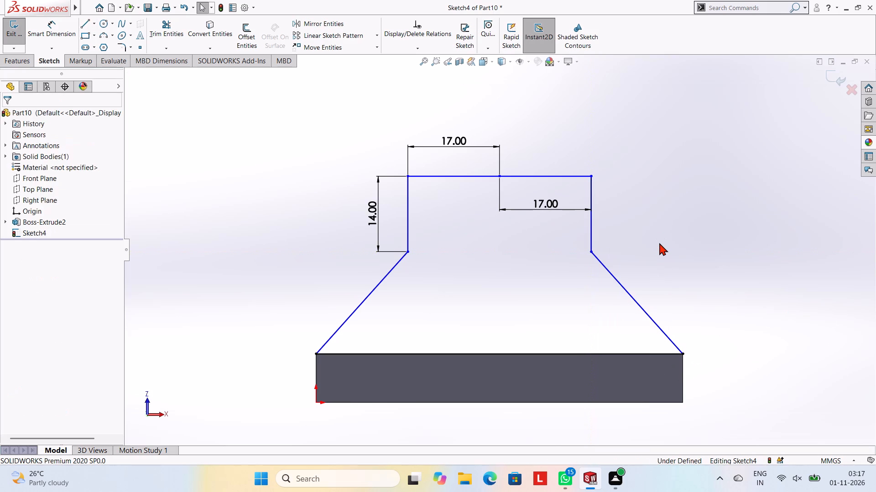
{"action": "key", "text": "Escape"}
{"action": "key", "text": "Escape"}
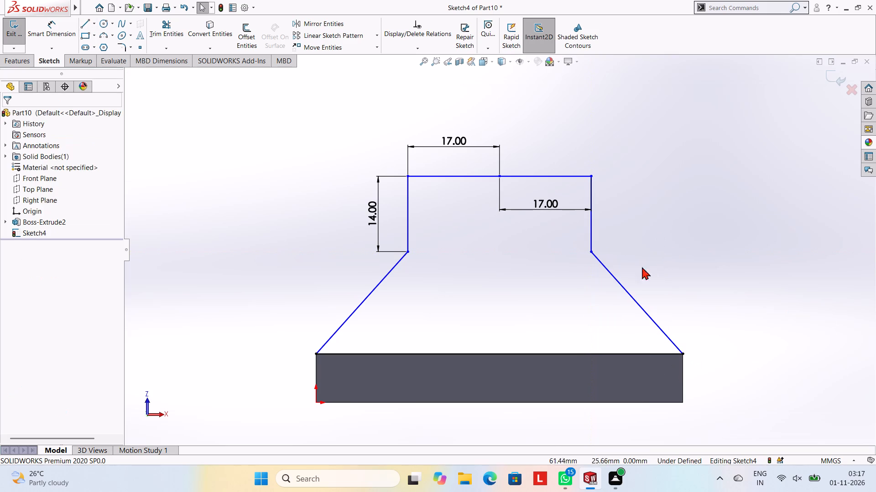
Dimension the vertical distance from the profile's top-left corner to the plate's upper-left corner.
{"action": "left_click", "coordinate": [59, 29]}
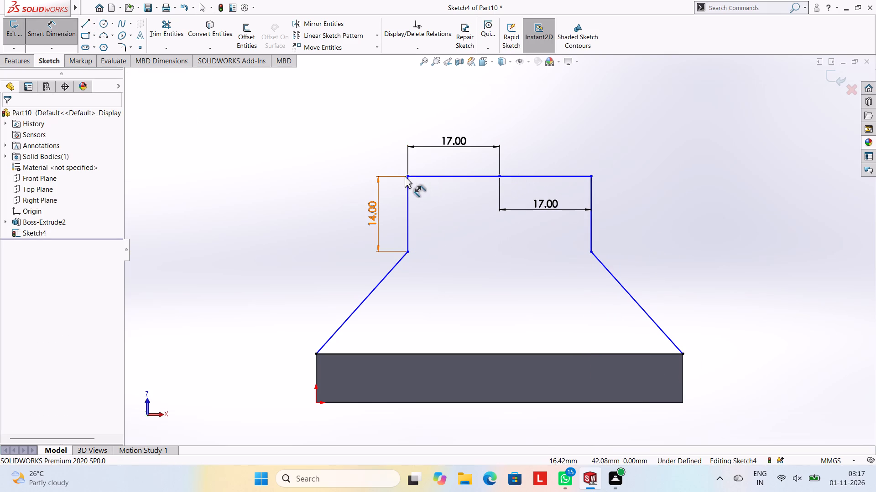
{"action": "left_click", "coordinate": [407, 176]}
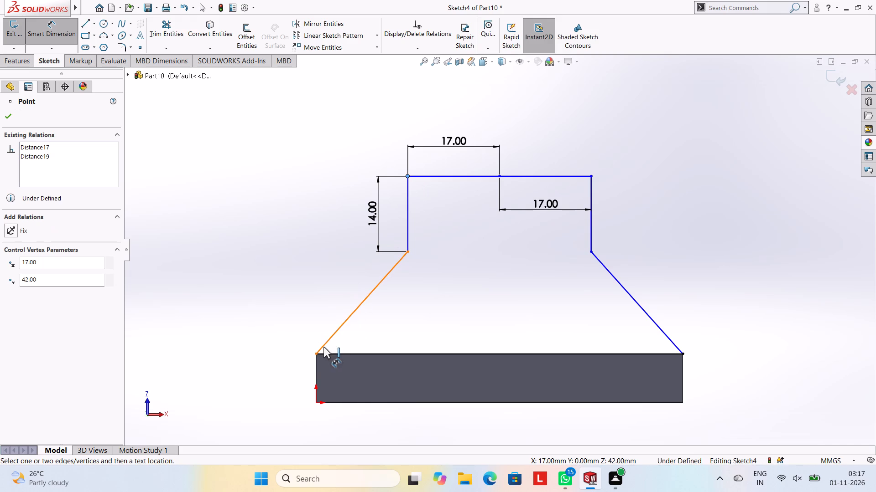
{"action": "left_click", "coordinate": [317, 353]}
{"action": "left_click", "coordinate": [278, 319]}
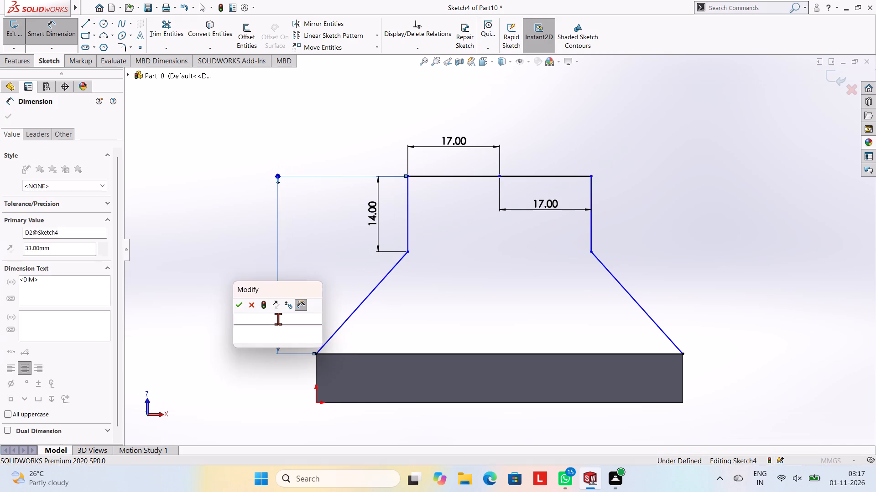
{"action": "left_click", "coordinate": [238, 300]}
{"action": "left_click", "coordinate": [233, 266]}
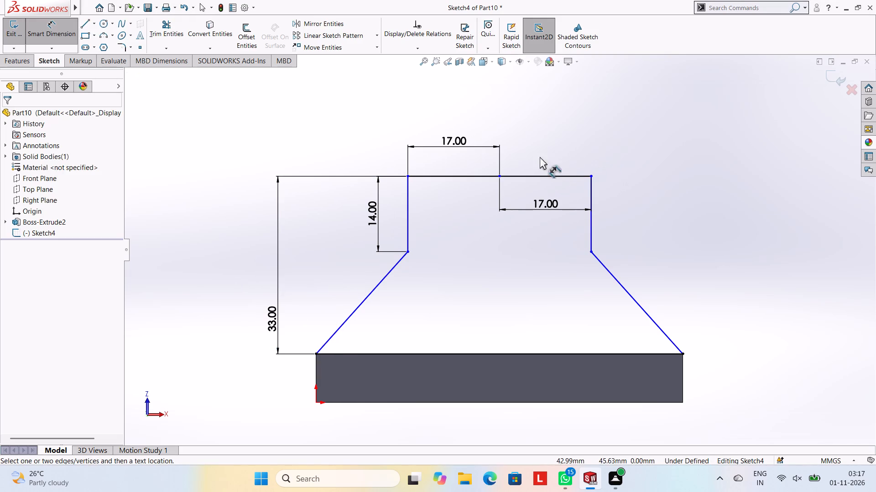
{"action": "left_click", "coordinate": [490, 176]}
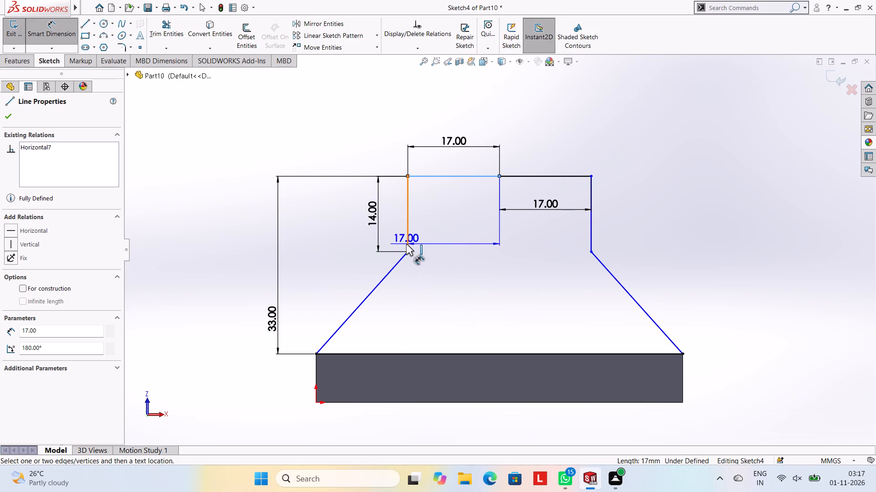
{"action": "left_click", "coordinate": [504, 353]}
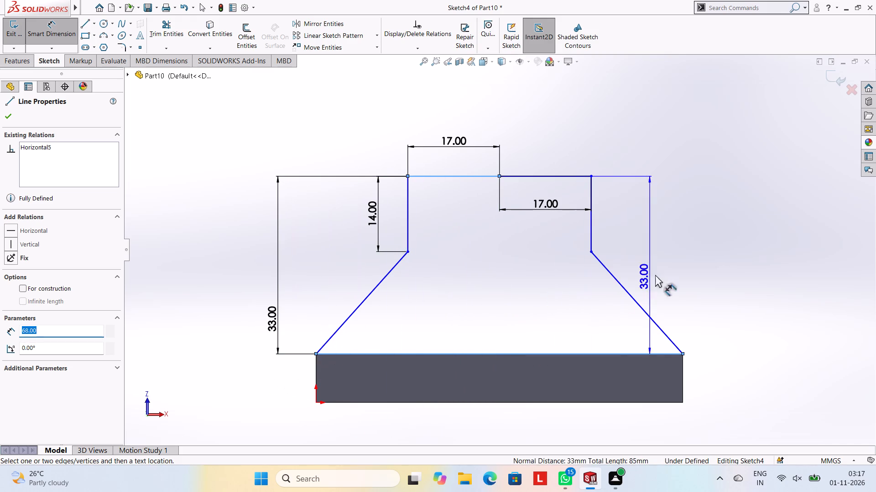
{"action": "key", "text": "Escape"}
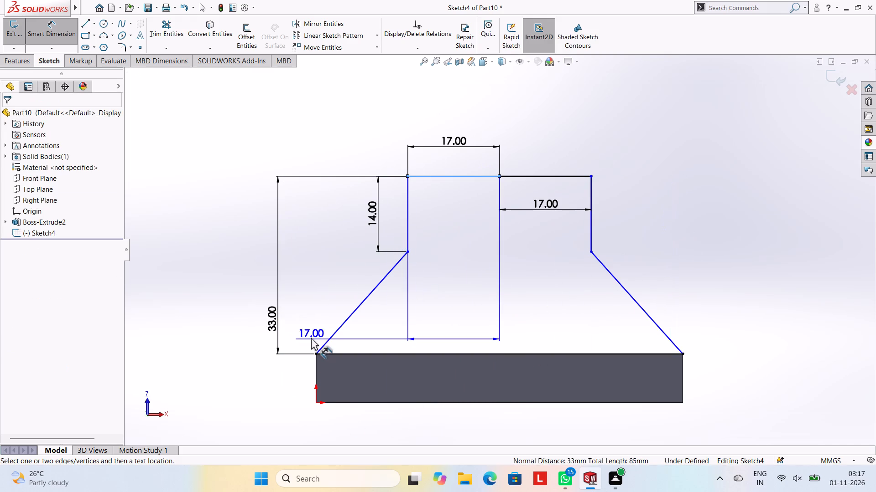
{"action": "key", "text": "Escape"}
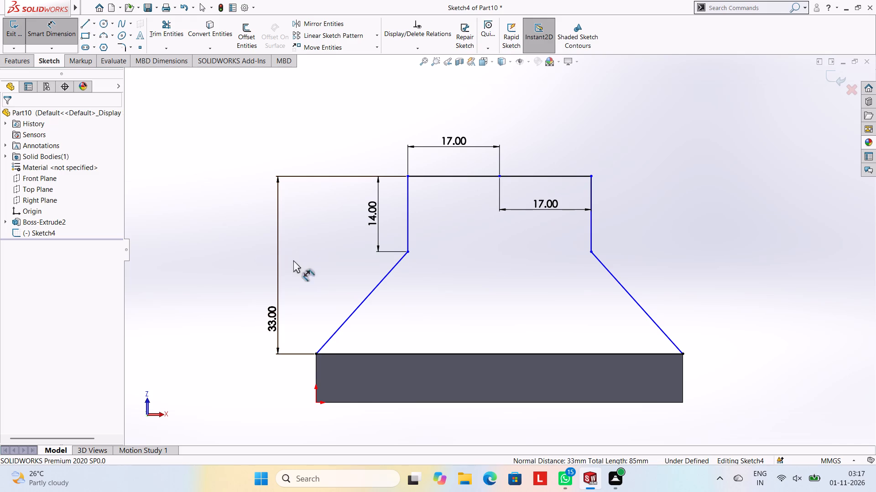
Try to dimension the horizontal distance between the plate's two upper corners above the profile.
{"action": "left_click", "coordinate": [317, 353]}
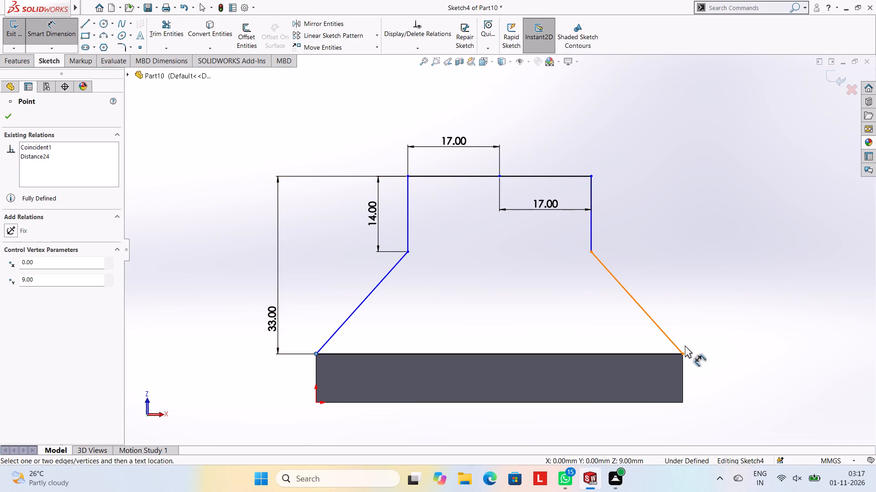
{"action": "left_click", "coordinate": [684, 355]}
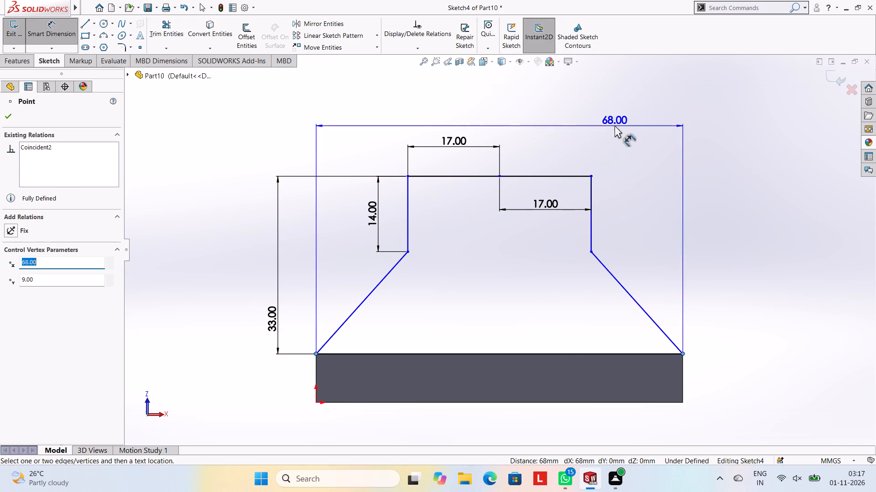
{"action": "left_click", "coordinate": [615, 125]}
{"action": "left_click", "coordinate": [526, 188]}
Dimension the horizontal distance from the plate's upper-left corner to the lower end of the left vertical line.
{"action": "scroll", "coordinate": [584, 286], "scroll_direction": "down", "scroll_amount": 2}
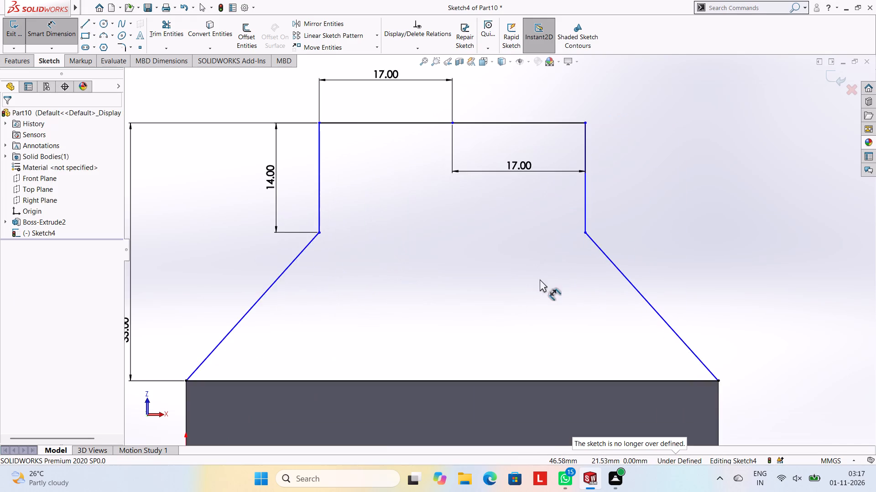
{"action": "scroll", "coordinate": [539, 275], "scroll_direction": "up", "scroll_amount": 3}
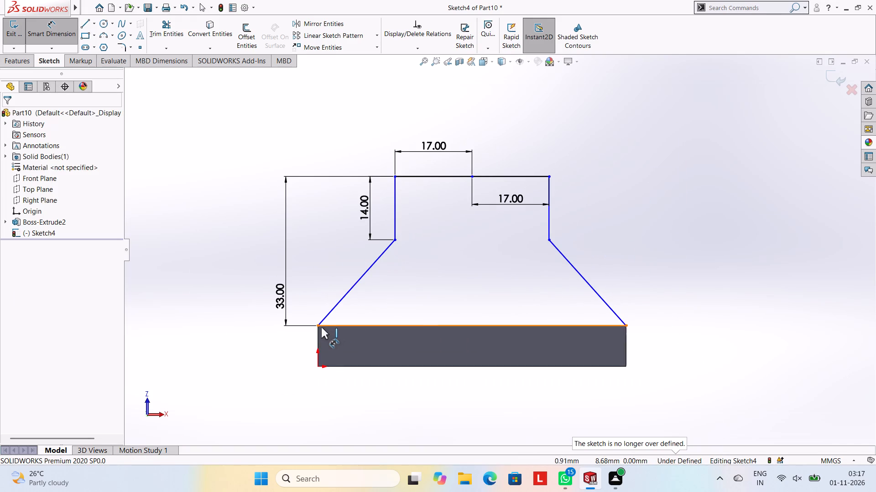
{"action": "left_click", "coordinate": [319, 325]}
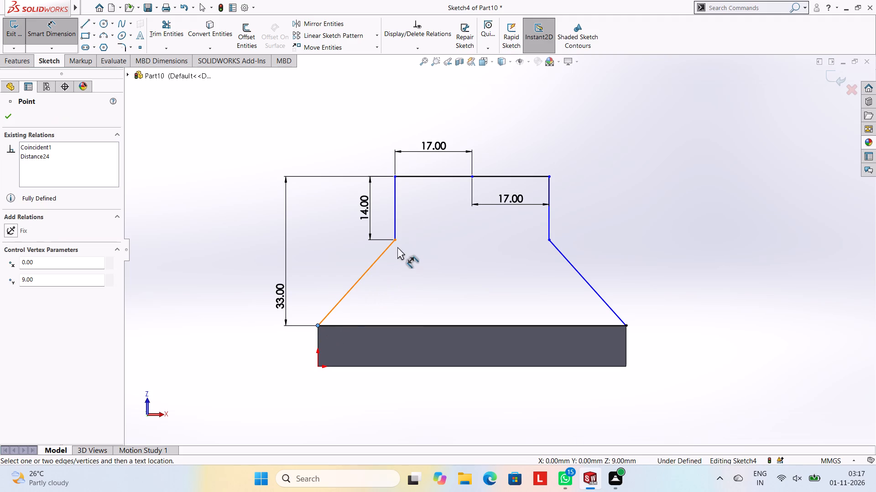
{"action": "left_click", "coordinate": [396, 242]}
{"action": "left_click", "coordinate": [363, 133]}
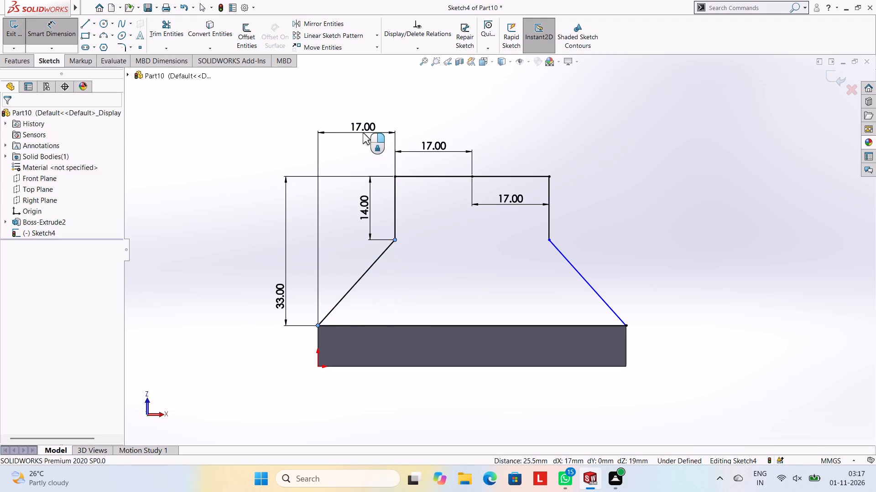
{"action": "left_click", "coordinate": [326, 118]}
{"action": "left_click", "coordinate": [283, 103]}
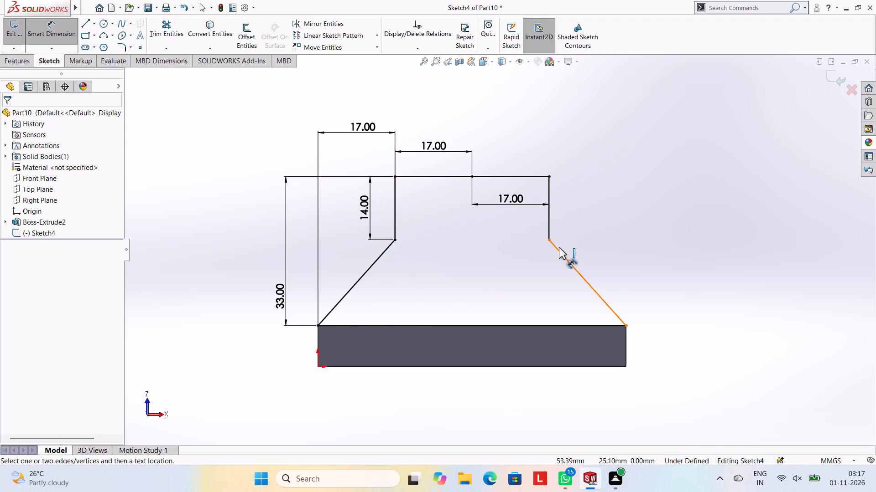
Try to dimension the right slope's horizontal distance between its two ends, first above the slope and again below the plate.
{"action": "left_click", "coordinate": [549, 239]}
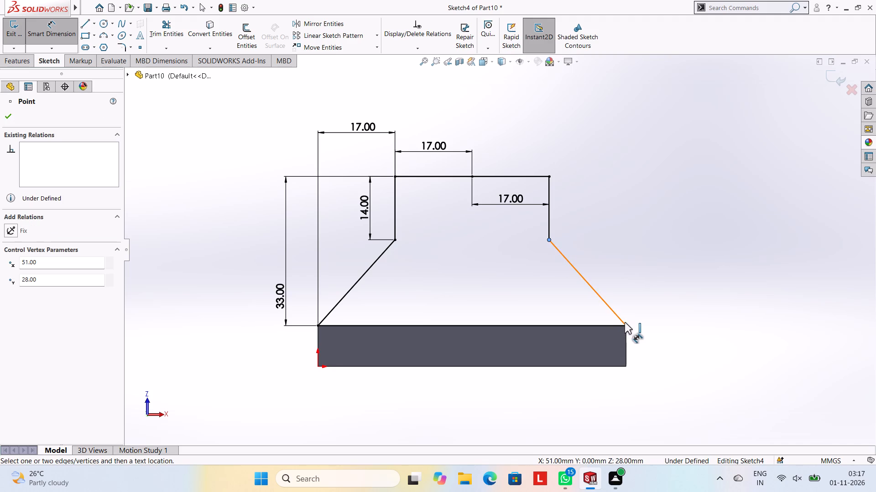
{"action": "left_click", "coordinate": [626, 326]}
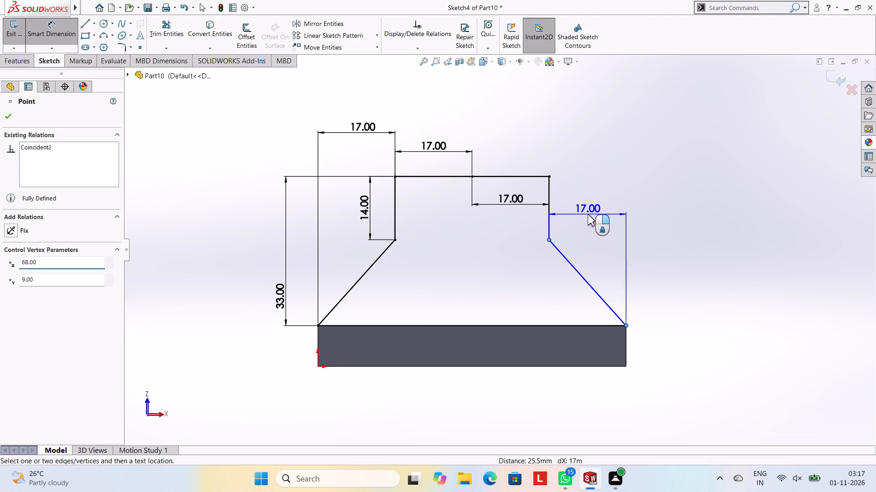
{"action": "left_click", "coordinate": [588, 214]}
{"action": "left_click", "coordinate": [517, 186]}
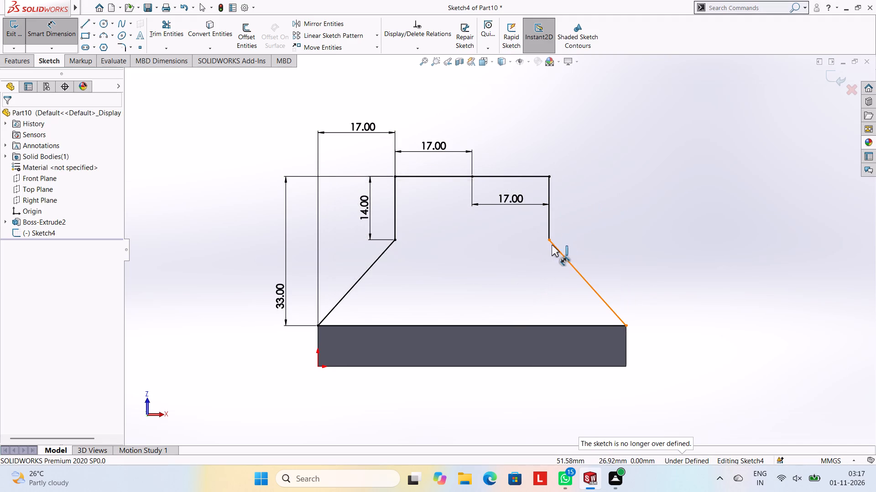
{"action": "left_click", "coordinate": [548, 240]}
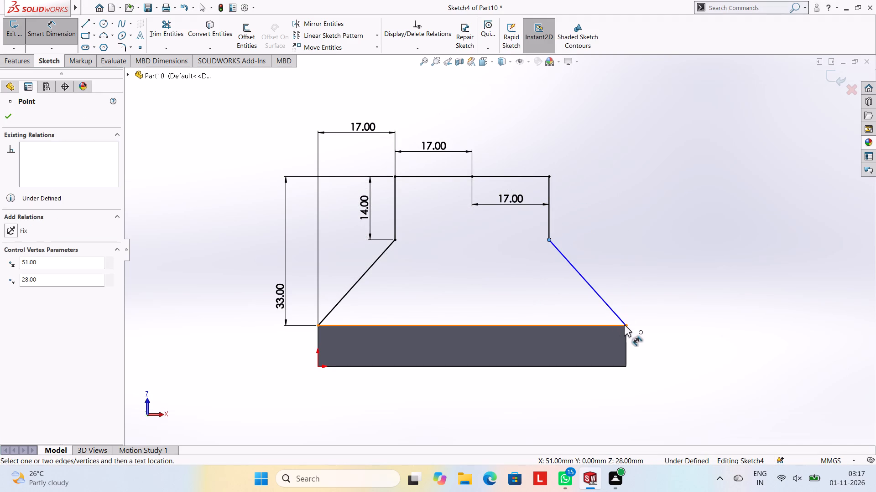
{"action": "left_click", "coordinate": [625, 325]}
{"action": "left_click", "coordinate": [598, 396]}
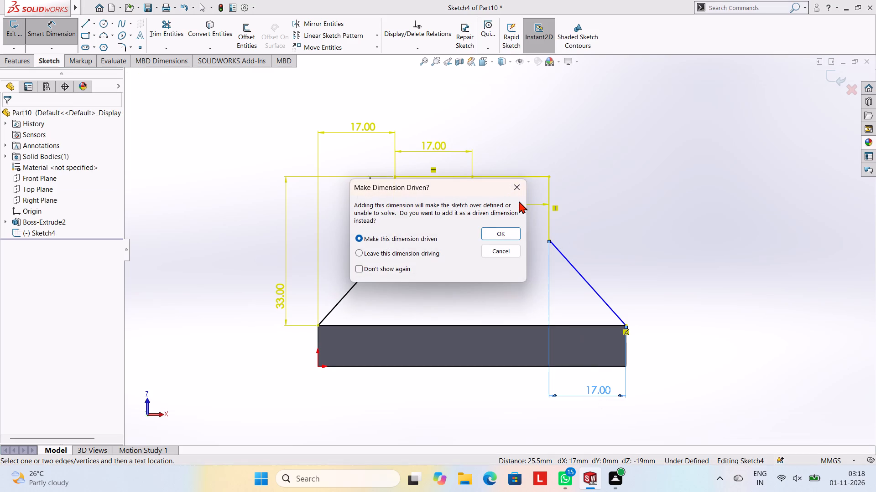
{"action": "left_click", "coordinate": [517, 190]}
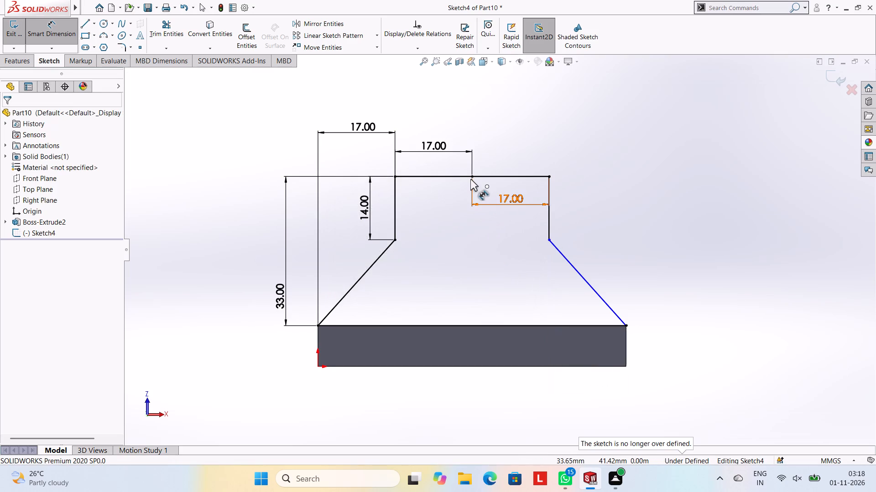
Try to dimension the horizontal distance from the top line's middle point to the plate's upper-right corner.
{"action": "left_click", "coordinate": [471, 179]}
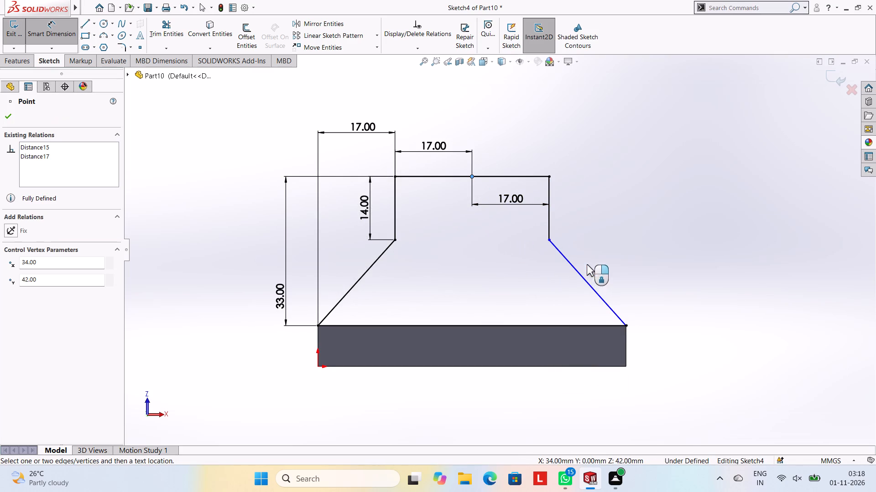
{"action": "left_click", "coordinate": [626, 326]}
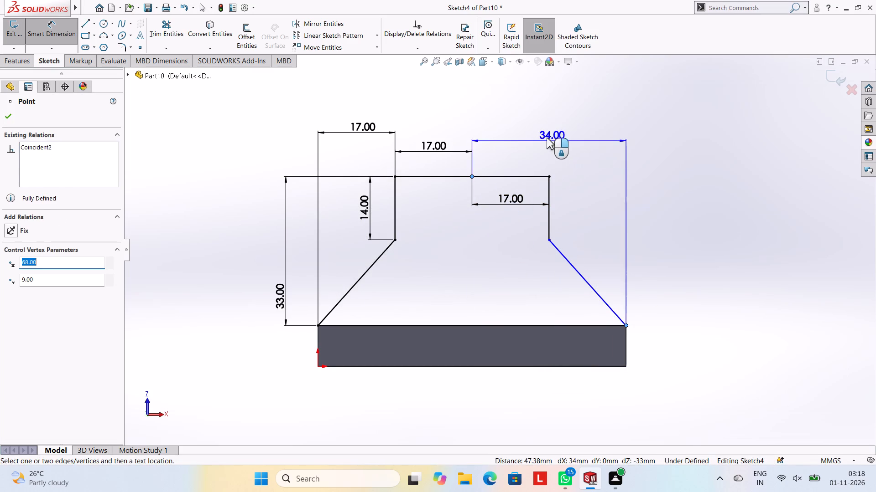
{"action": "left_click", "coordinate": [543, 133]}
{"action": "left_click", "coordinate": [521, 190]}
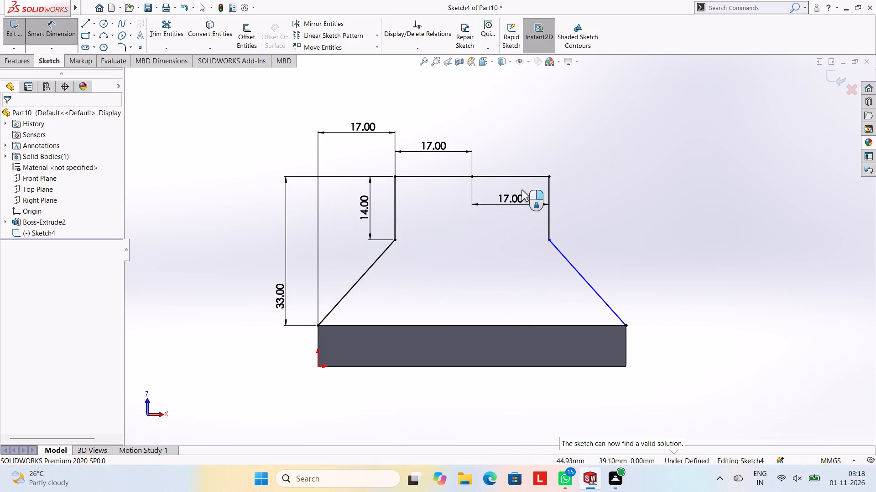
Dimension the horizontal distance between the lower ends of the two vertical lines, placing it between the slopes.
{"action": "scroll", "coordinate": [574, 245], "scroll_direction": "up", "scroll_amount": 1}
{"action": "scroll", "coordinate": [574, 245], "scroll_direction": "down", "scroll_amount": 2}
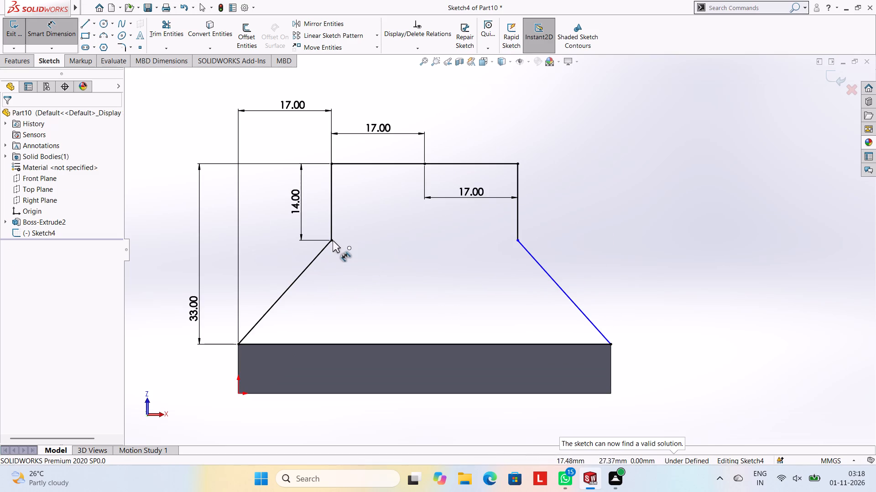
{"action": "left_click", "coordinate": [330, 241]}
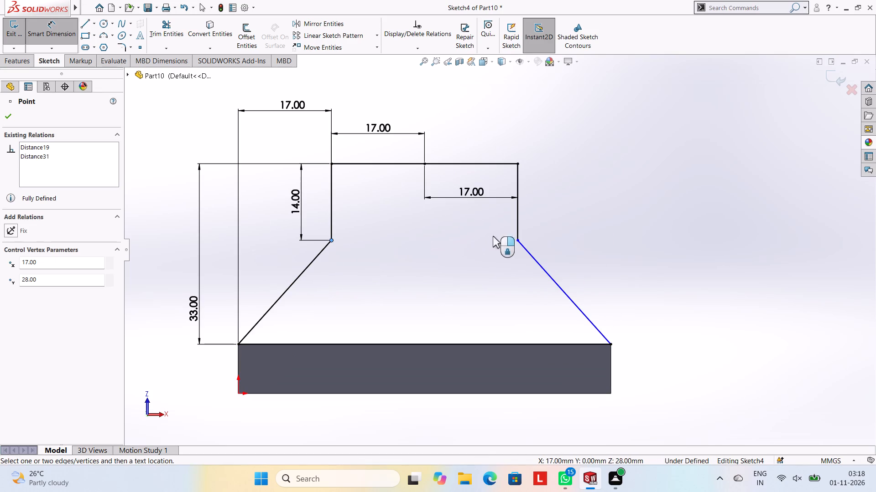
{"action": "left_click", "coordinate": [516, 243]}
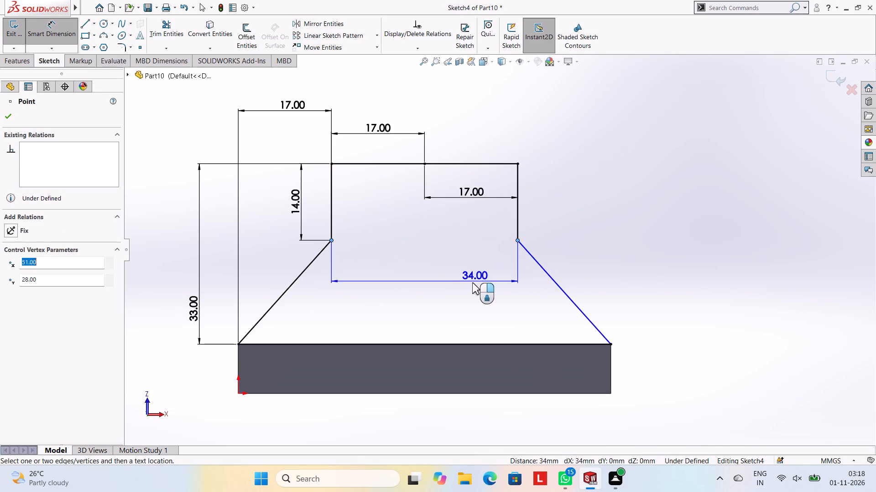
{"action": "left_click", "coordinate": [471, 282]}
{"action": "left_click", "coordinate": [433, 270]}
{"action": "left_click", "coordinate": [436, 239]}
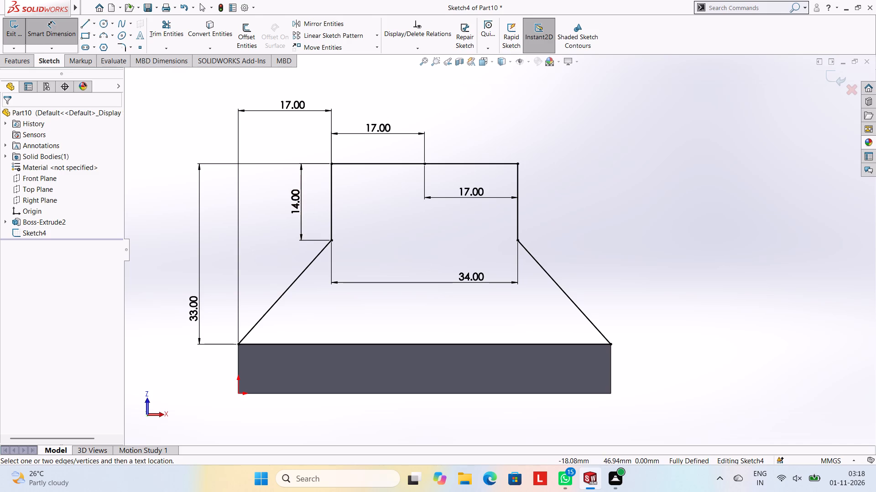
Extrude the sloped upright profile 9 mm, reversing the direction so it runs inward over the base plate.
{"action": "left_click", "coordinate": [26, 60]}
{"action": "left_click", "coordinate": [29, 28]}
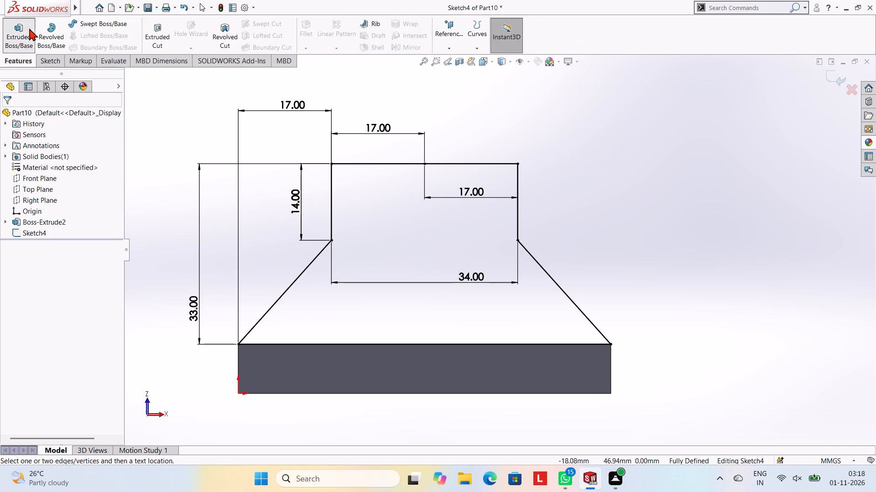
{"action": "middle_click_drag", "start_coordinate": [171, 161], "coordinate": [244, 194]}
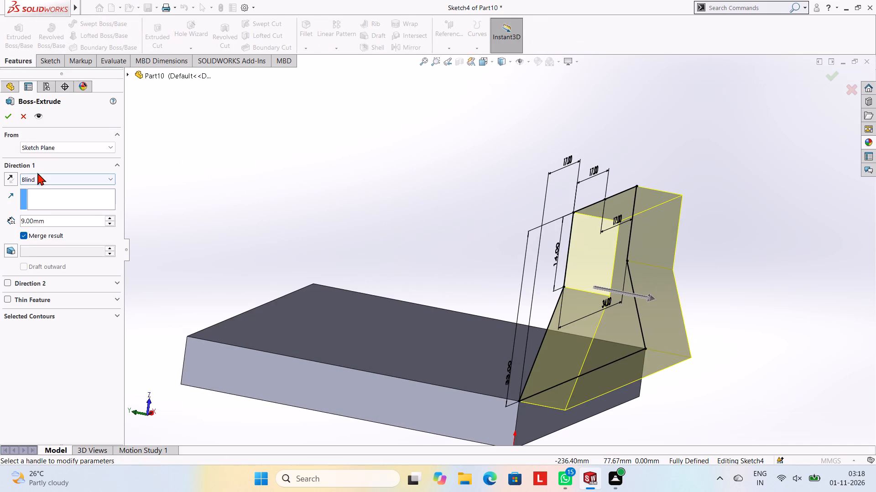
{"action": "left_click", "coordinate": [12, 175]}
{"action": "left_click", "coordinate": [7, 116]}
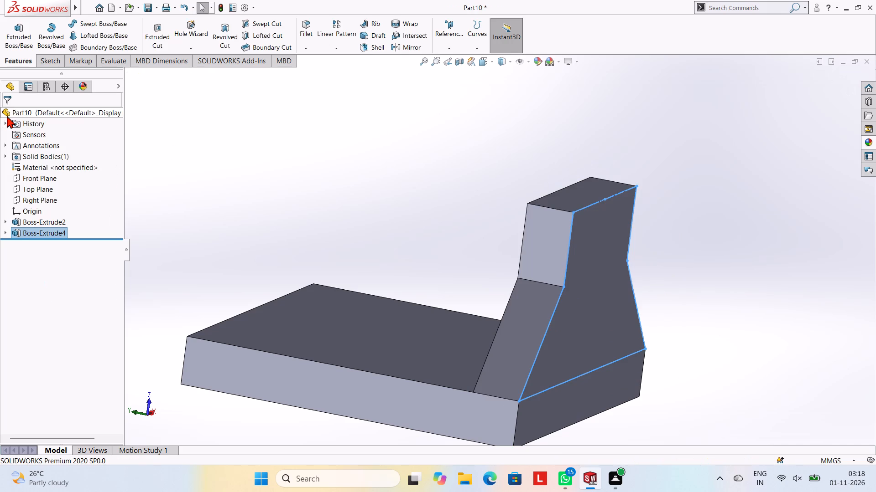
{"action": "left_click", "coordinate": [245, 147]}
Start a sketch on the plate's opposite end face and trace the upright's outline with lines, leaving half of the 34 mm edge open.
{"action": "middle_click_drag", "start_coordinate": [415, 203], "coordinate": [471, 236]}
{"action": "scroll", "coordinate": [468, 241], "scroll_direction": "up", "scroll_amount": 3}
{"action": "middle_click_drag", "start_coordinate": [480, 230], "coordinate": [530, 268]}
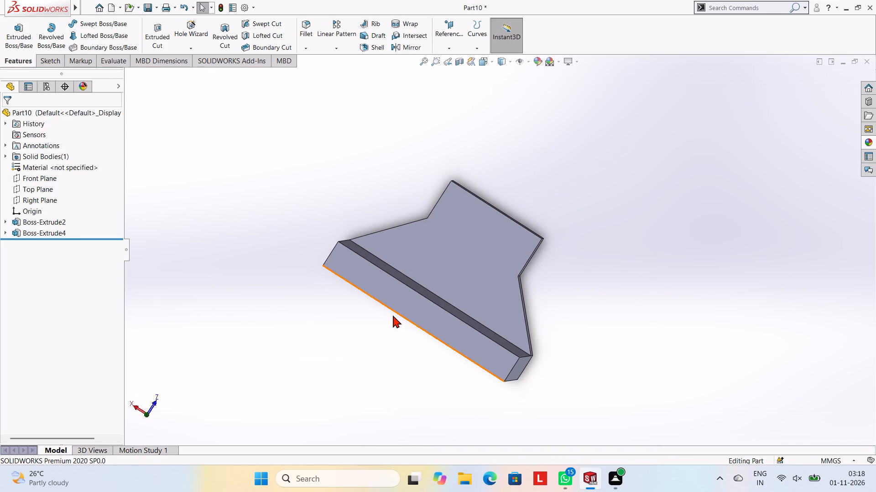
{"action": "left_click", "coordinate": [410, 302]}
{"action": "left_click", "coordinate": [450, 273]}
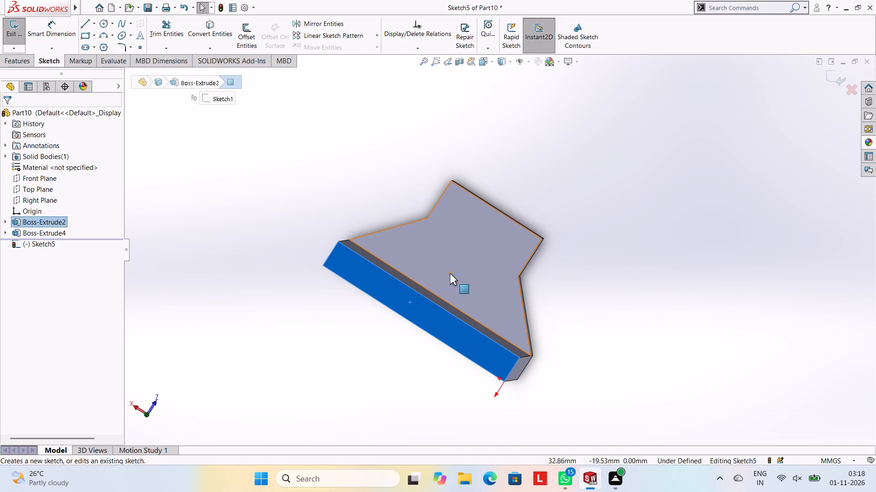
{"action": "key", "text": "ctrl+8"}
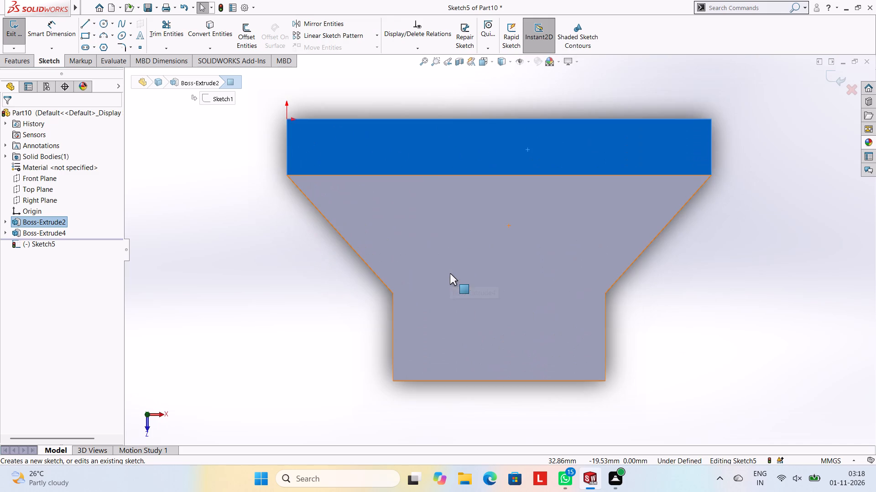
{"action": "left_click", "coordinate": [87, 23]}
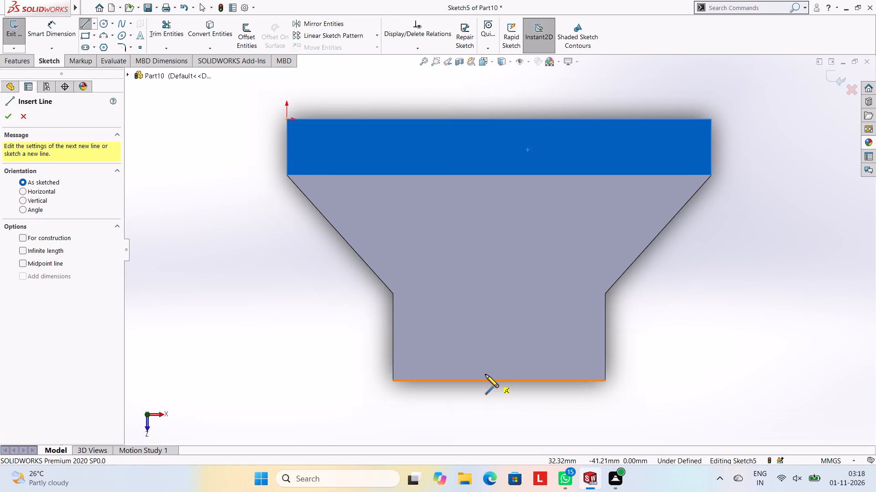
{"action": "left_click", "coordinate": [500, 381]}
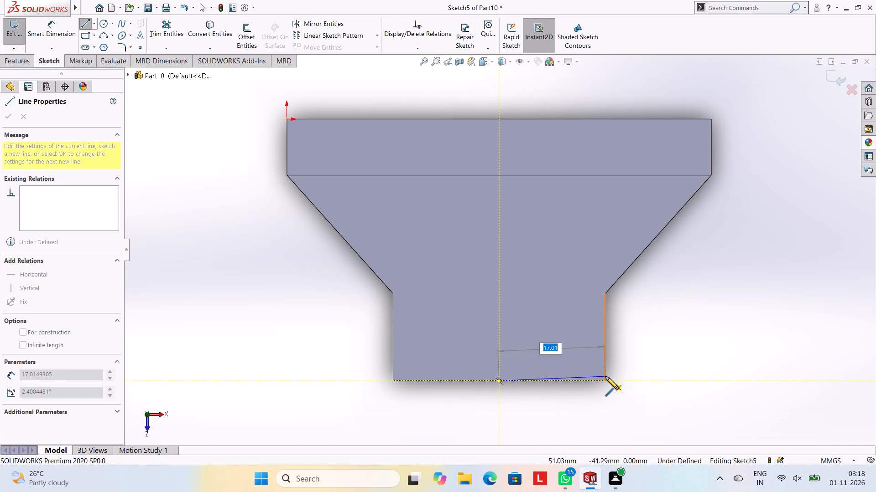
{"action": "left_click", "coordinate": [606, 379]}
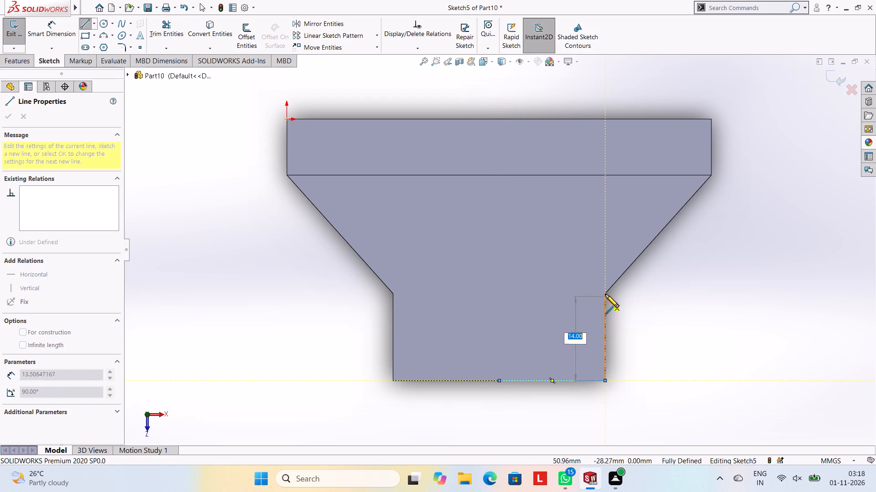
{"action": "left_click", "coordinate": [606, 293]}
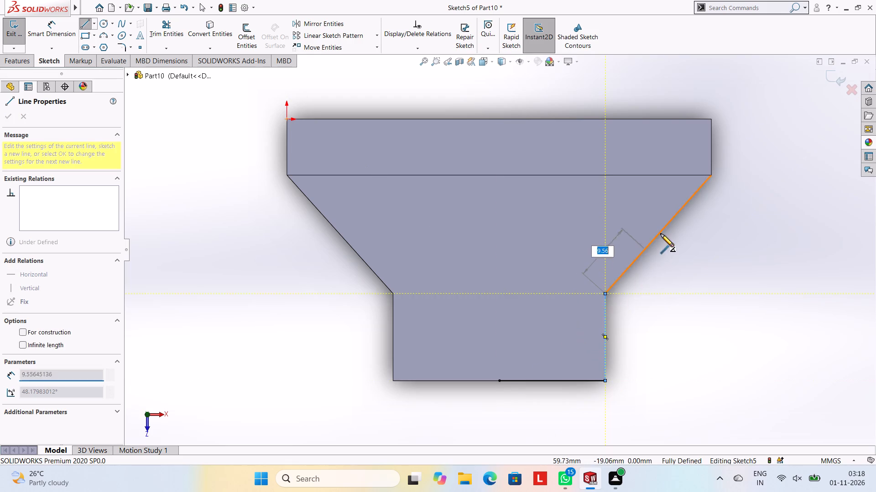
{"action": "left_click", "coordinate": [712, 175]}
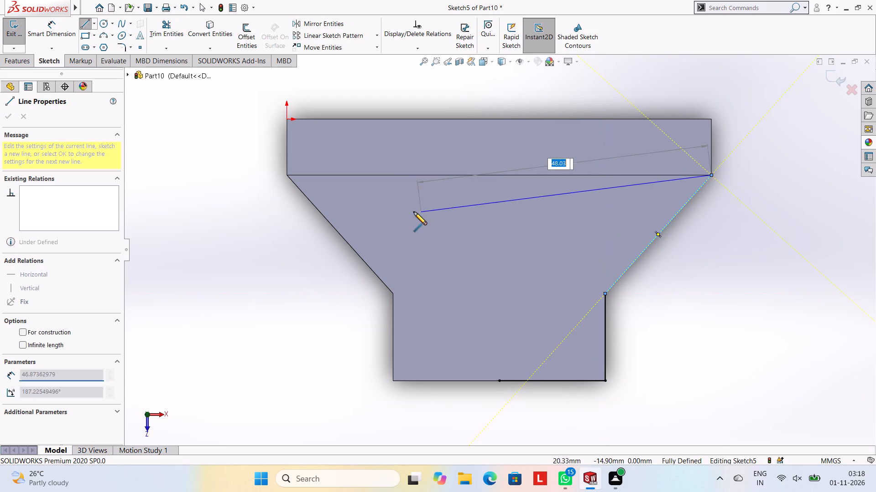
{"action": "left_click", "coordinate": [286, 175]}
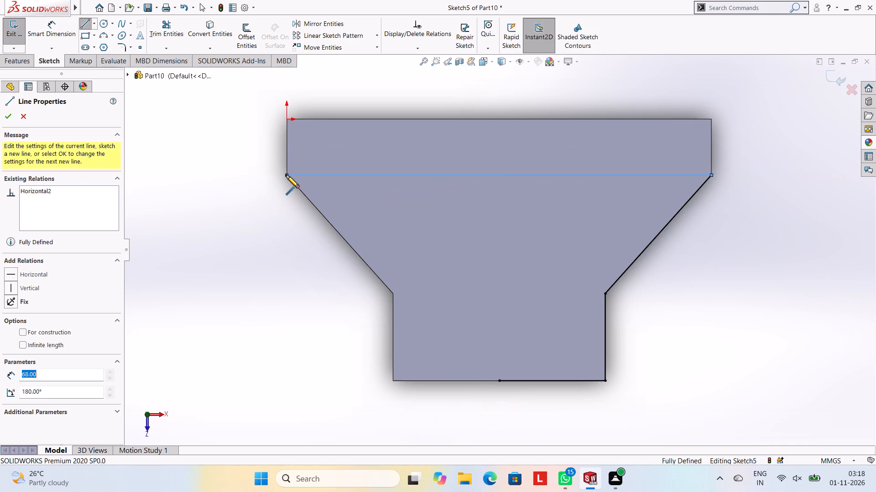
{"action": "left_click", "coordinate": [392, 293]}
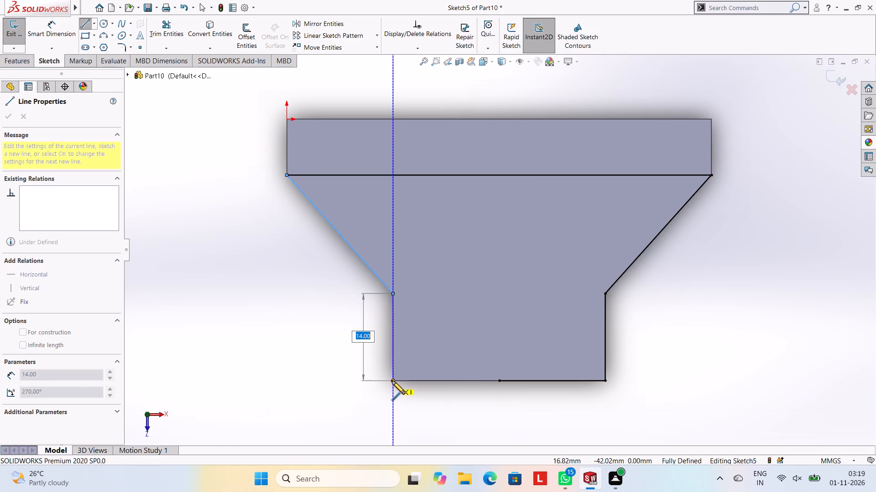
{"action": "left_click", "coordinate": [391, 381]}
{"action": "key", "text": "Escape"}
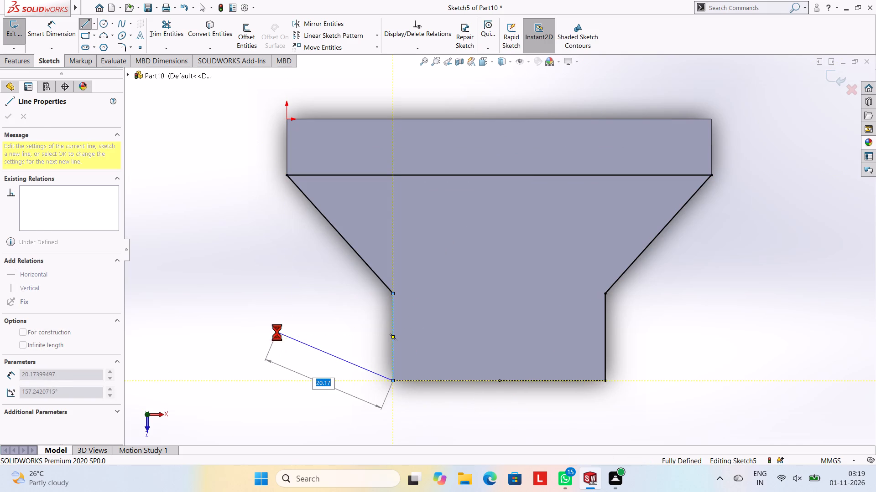
{"action": "key", "text": "Escape"}
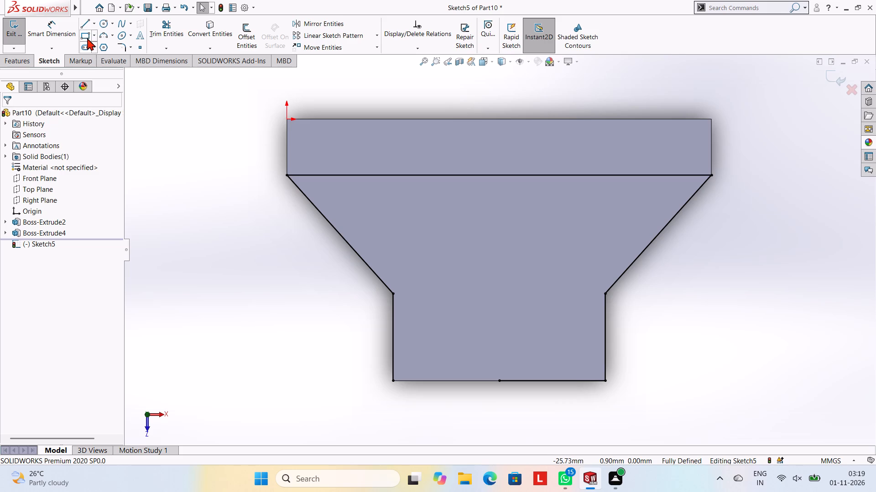
Close the outline with a line from the open corner to the midpoint of the 34 mm edge.
{"action": "left_click", "coordinate": [87, 25]}
{"action": "left_click", "coordinate": [394, 382]}
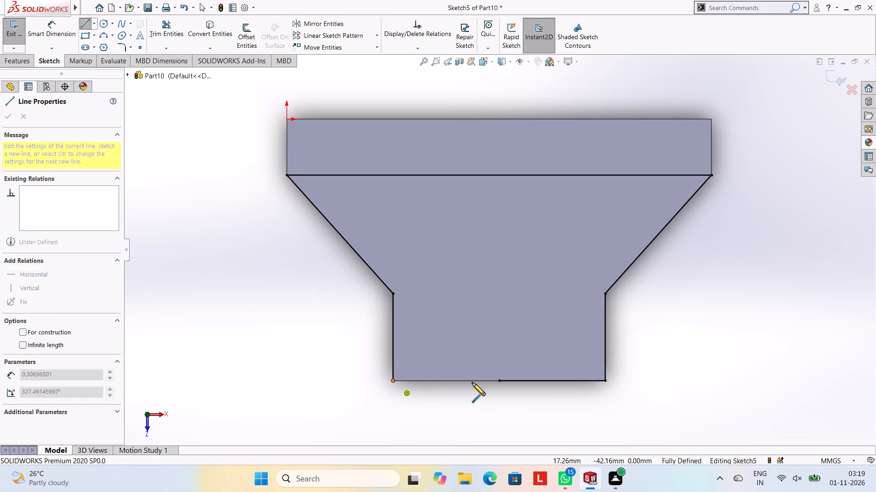
{"action": "left_click", "coordinate": [500, 379]}
{"action": "key", "text": "Escape"}
{"action": "key", "text": "Escape"}
{"action": "key", "text": "Escape"}
{"action": "key", "text": "Escape"}
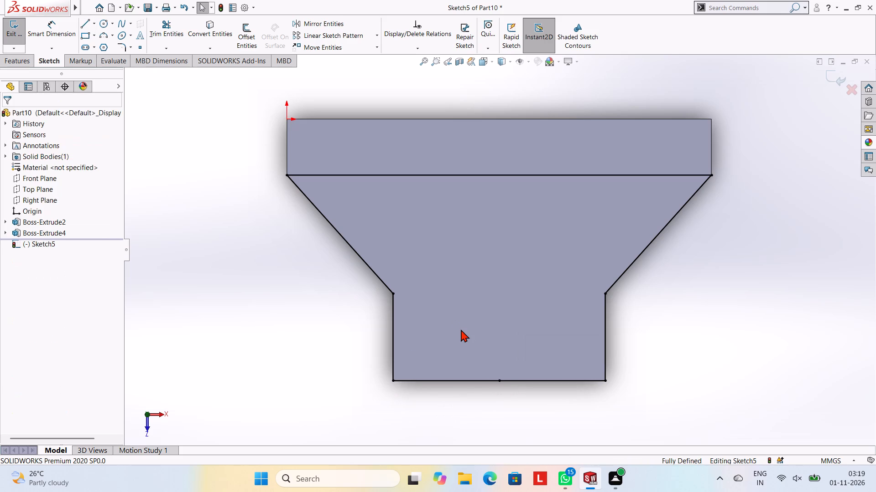
Extrude the traced outline 9 mm, reversing the direction inward over the plate to form the second upright.
{"action": "middle_click_drag", "start_coordinate": [504, 323], "coordinate": [508, 277]}
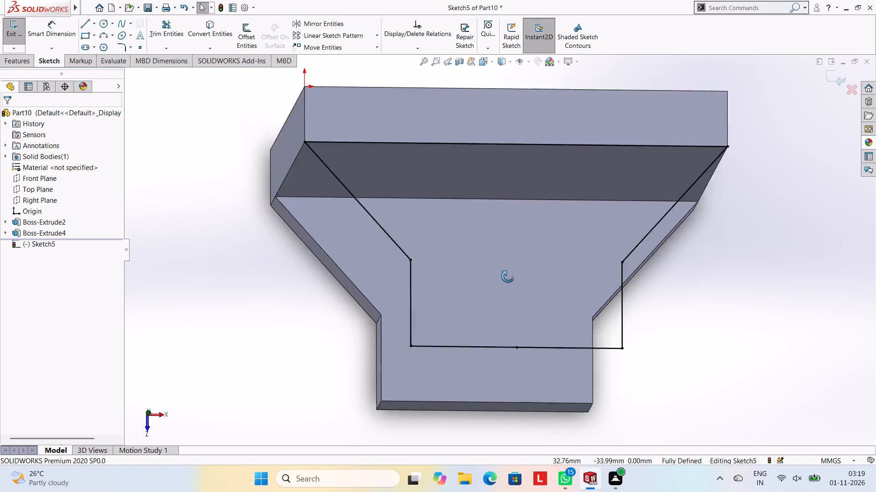
{"action": "middle_click_drag", "start_coordinate": [508, 277], "coordinate": [487, 194]}
{"action": "left_click", "coordinate": [22, 61]}
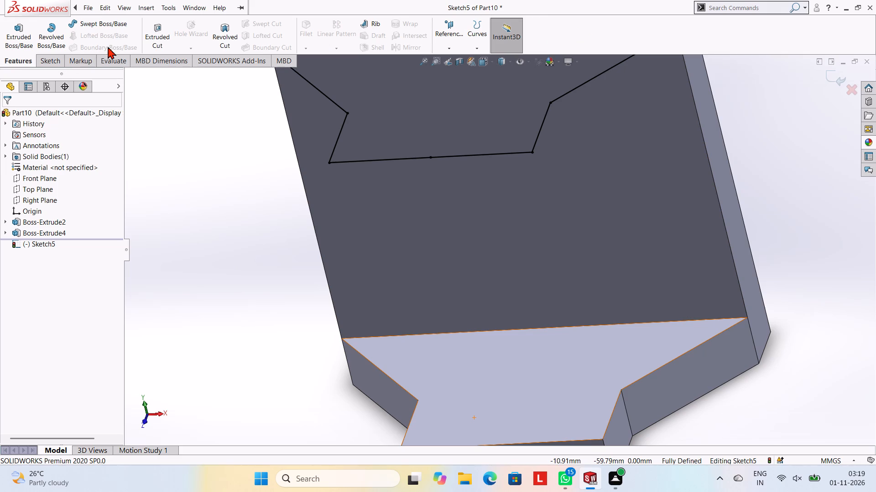
{"action": "left_click", "coordinate": [26, 25]}
{"action": "middle_click_drag", "start_coordinate": [242, 153], "coordinate": [254, 107]}
{"action": "scroll", "coordinate": [270, 166], "scroll_direction": "up", "scroll_amount": 2}
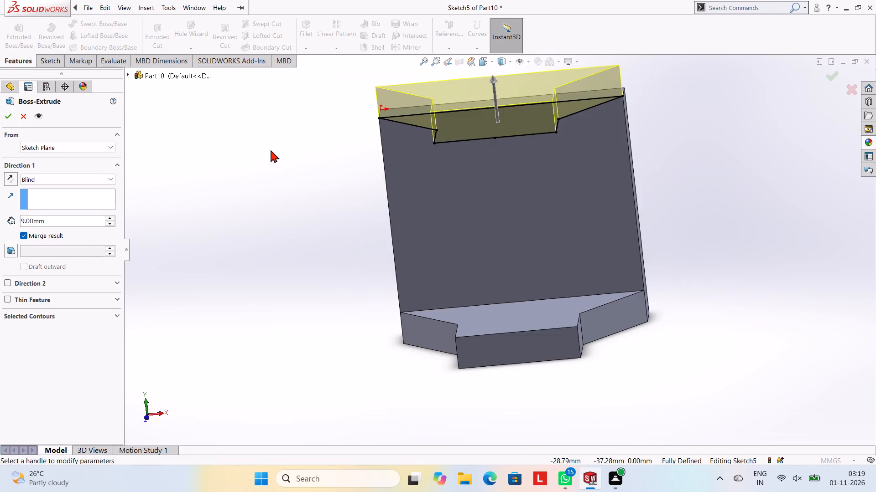
{"action": "scroll", "coordinate": [271, 150], "scroll_direction": "up", "scroll_amount": 2}
{"action": "middle_click", "coordinate": [293, 165]}
{"action": "left_click", "coordinate": [15, 174]}
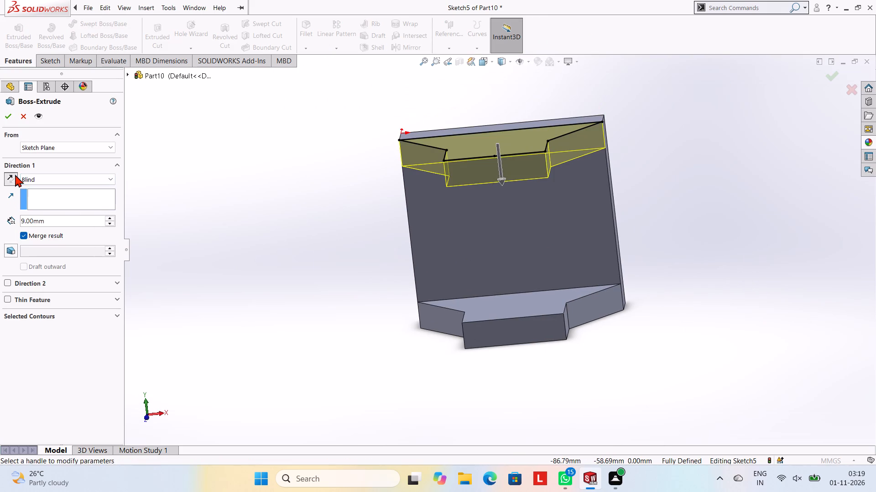
{"action": "left_click", "coordinate": [5, 111]}
{"action": "left_click_drag", "start_coordinate": [142, 162], "coordinate": [146, 164]}
Sketch a closed 34 by 14 mm rectangle with lines around the straight upper section of the first upright's outer face.
{"action": "middle_click_drag", "start_coordinate": [203, 190], "coordinate": [205, 193]}
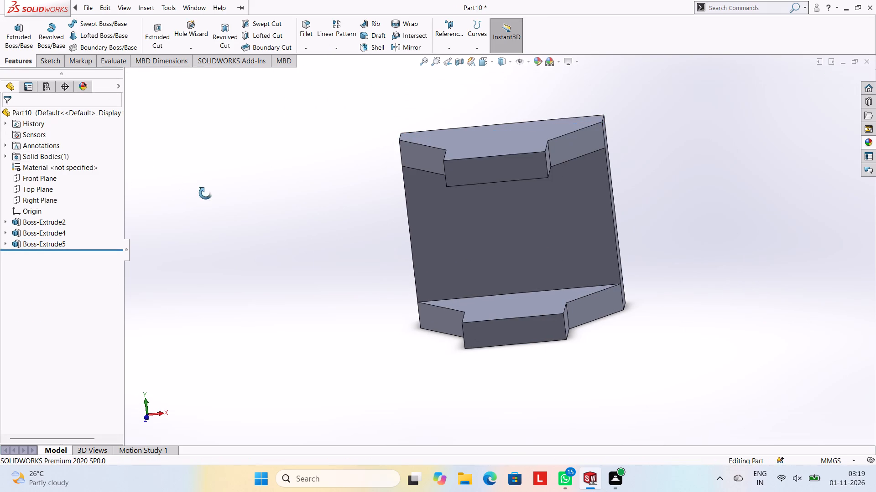
{"action": "middle_click_drag", "start_coordinate": [205, 193], "coordinate": [212, 190]}
{"action": "middle_click_drag", "start_coordinate": [403, 291], "coordinate": [373, 196]}
{"action": "middle_click_drag", "start_coordinate": [401, 328], "coordinate": [420, 200]}
{"action": "middle_click_drag", "start_coordinate": [488, 283], "coordinate": [489, 243]}
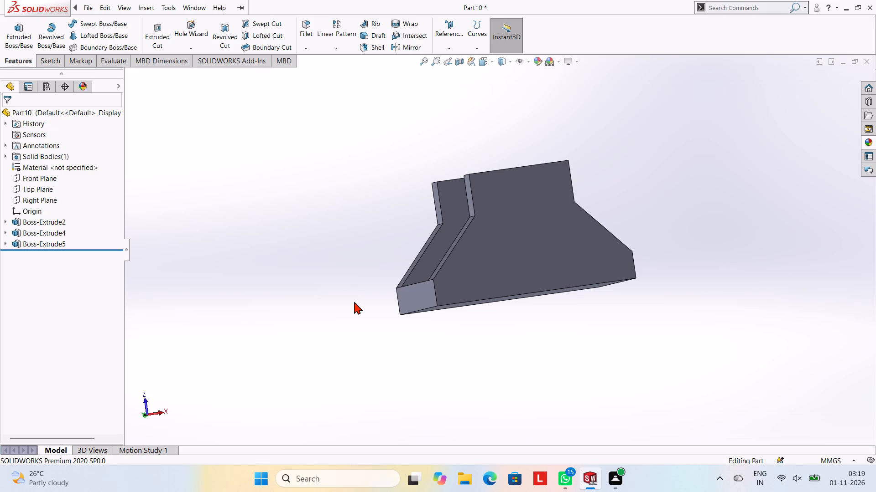
{"action": "scroll", "coordinate": [400, 219], "scroll_direction": "down", "scroll_amount": 1}
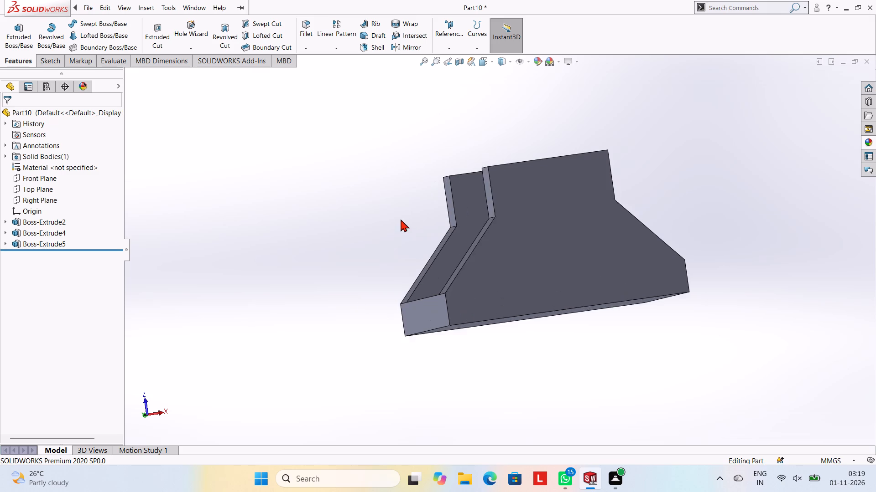
{"action": "middle_click_drag", "start_coordinate": [403, 220], "coordinate": [420, 229]}
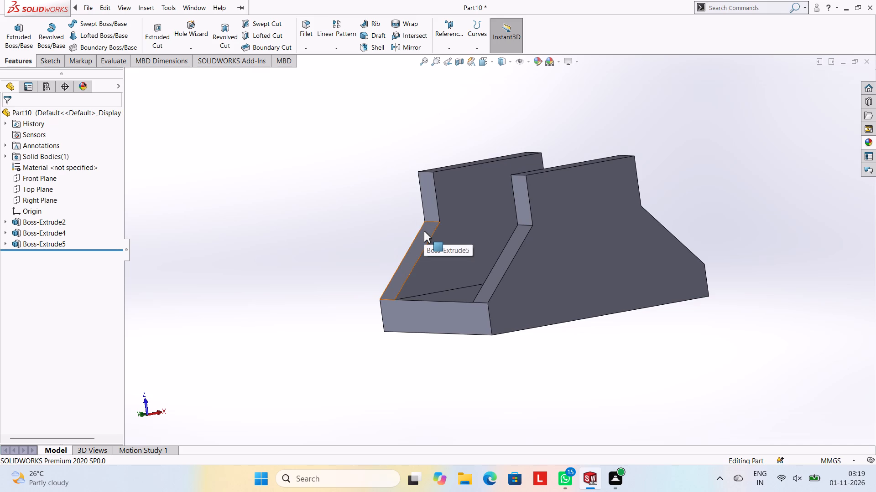
{"action": "middle_click_drag", "start_coordinate": [558, 198], "coordinate": [539, 192]}
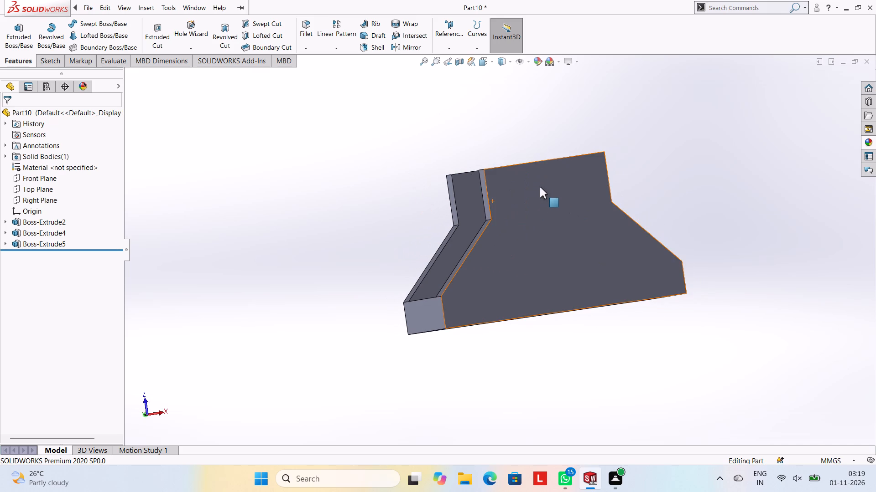
{"action": "left_click", "coordinate": [540, 187]}
{"action": "left_click", "coordinate": [576, 162]}
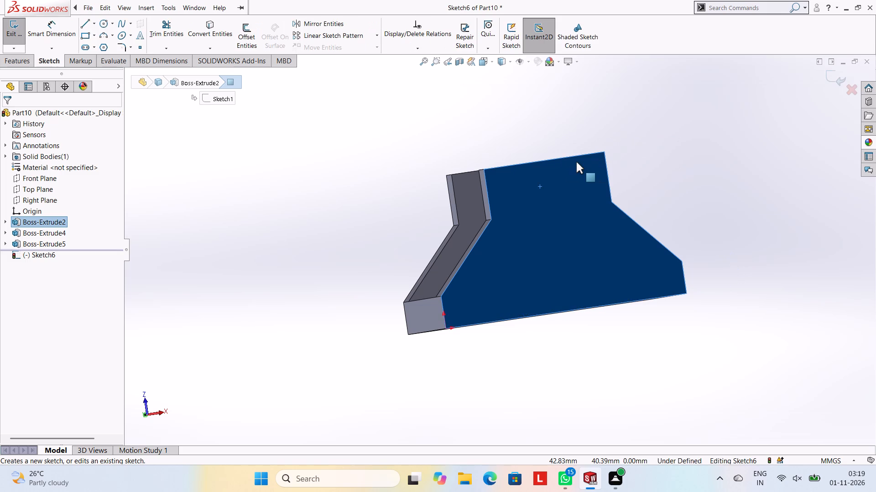
{"action": "key", "text": "ctrl+8"}
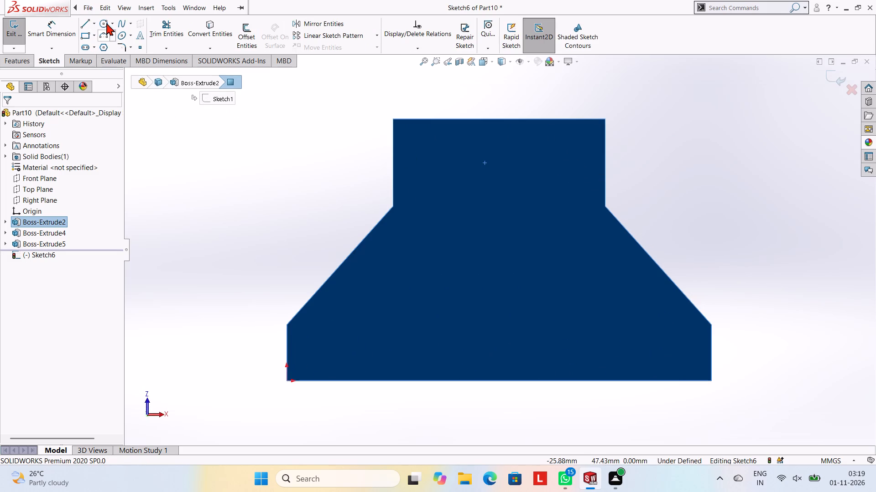
{"action": "left_click", "coordinate": [86, 23]}
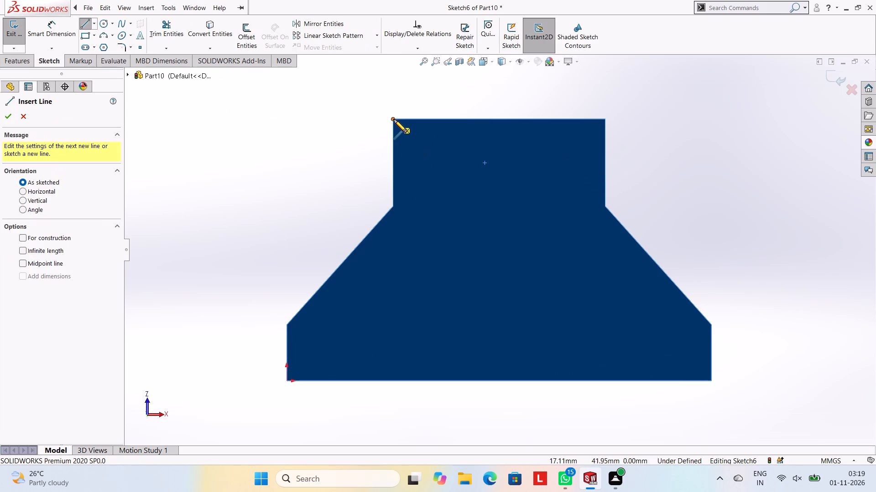
{"action": "left_click", "coordinate": [394, 119]}
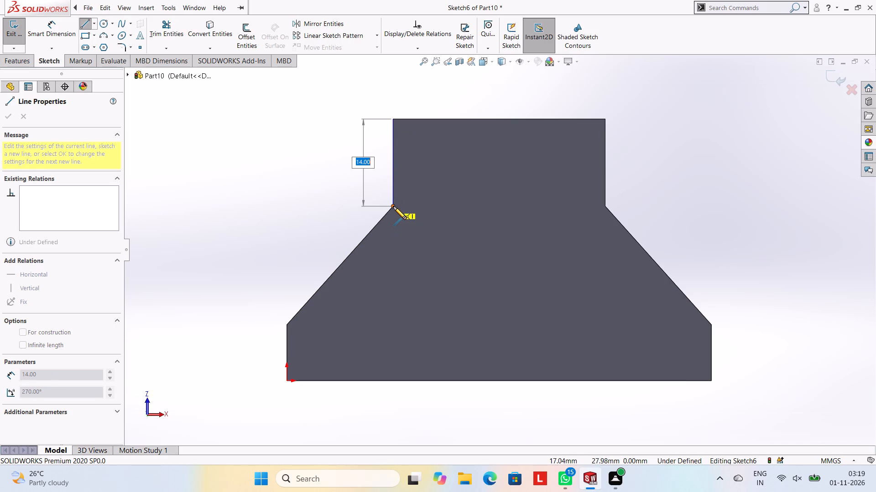
{"action": "left_click", "coordinate": [393, 206]}
{"action": "left_click", "coordinate": [605, 205]}
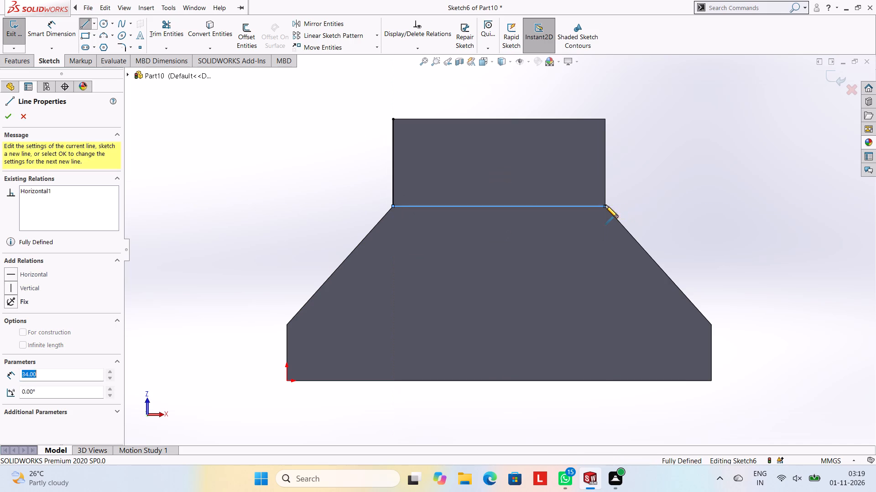
{"action": "left_click", "coordinate": [605, 118]}
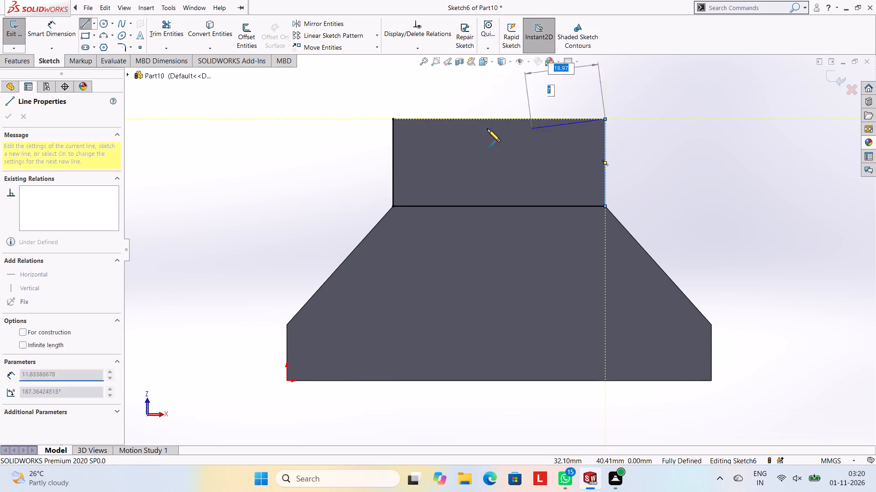
{"action": "left_click", "coordinate": [392, 118]}
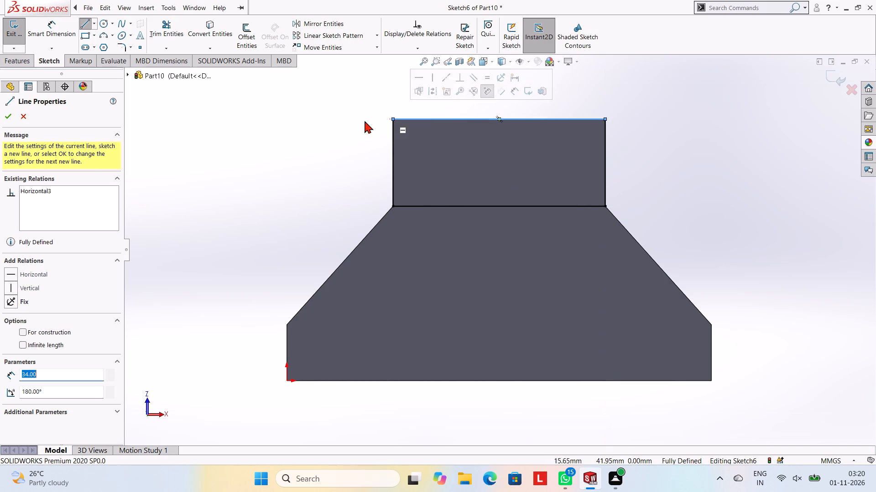
{"action": "key", "text": "Escape"}
{"action": "key", "text": "Escape"}
Extrude the 34 by 14 mm rectangle 65 mm, reversing the direction so the block bridges both uprights.
{"action": "middle_click_drag", "start_coordinate": [349, 144], "coordinate": [385, 162]}
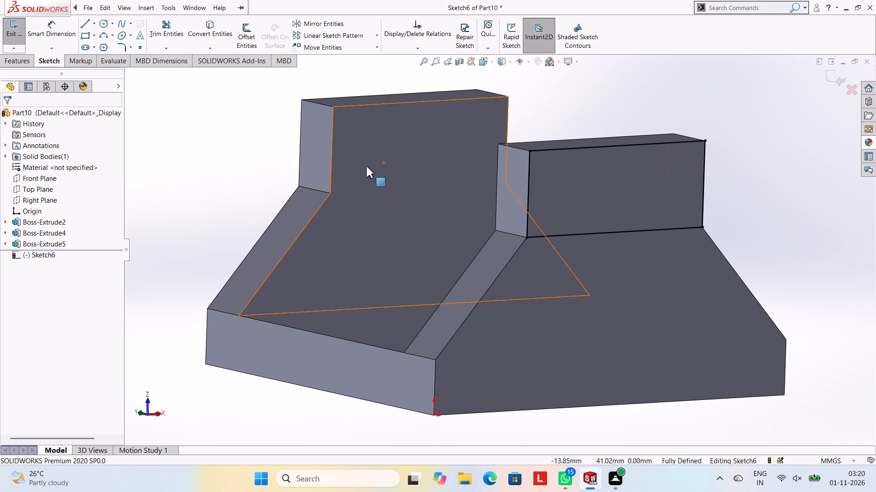
{"action": "left_click", "coordinate": [15, 59]}
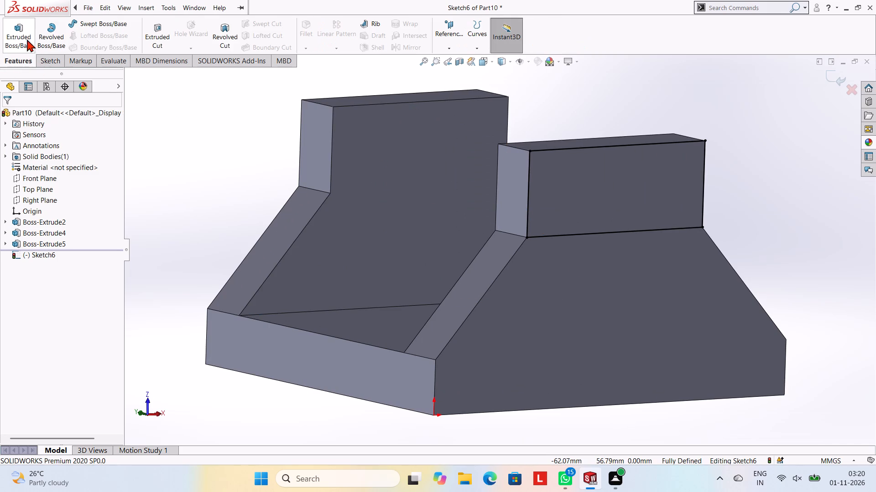
{"action": "left_click", "coordinate": [27, 39]}
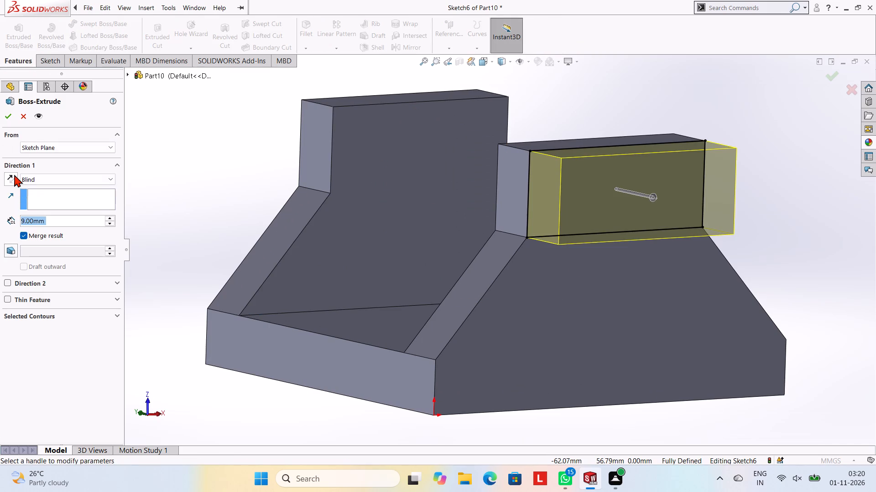
{"action": "left_click", "coordinate": [14, 174]}
{"action": "left_click", "coordinate": [59, 223]}
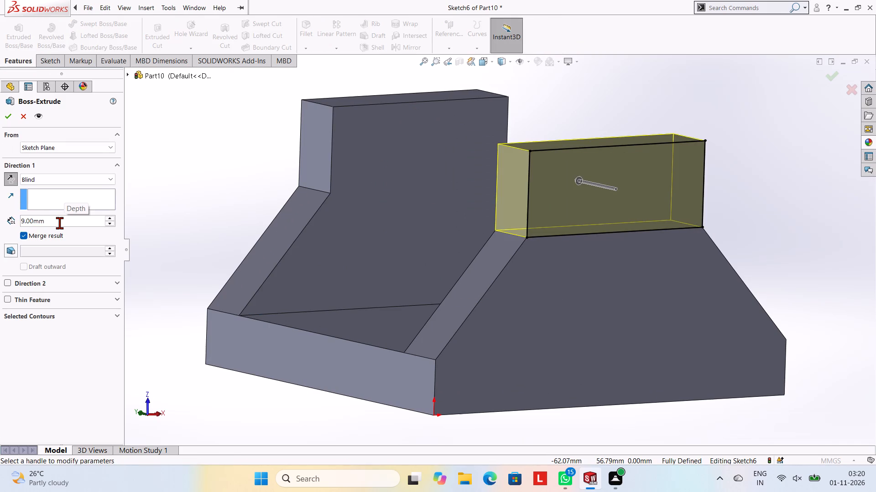
{"action": "key", "text": "BackSpace"}
{"action": "key", "text": "BackSpace"}
{"action": "key", "text": "BackSpace"}
{"action": "key", "text": "BackSpace"}
{"action": "key", "text": "BackSpace"}
{"action": "key", "text": "BackSpace"}
{"action": "key", "text": "BackSpace"}
{"action": "key", "text": "BackSpace"}
{"action": "key", "text": "BackSpace"}
{"action": "key", "text": "BackSpace"}
{"action": "key", "text": "BackSpace"}
{"action": "key", "text": "BackSpace"}
{"action": "key", "text": "BackSpace"}
{"action": "key", "text": "BackSpace"}
{"action": "key", "text": "BackSpace"}
{"action": "key", "text": "BackSpace"}
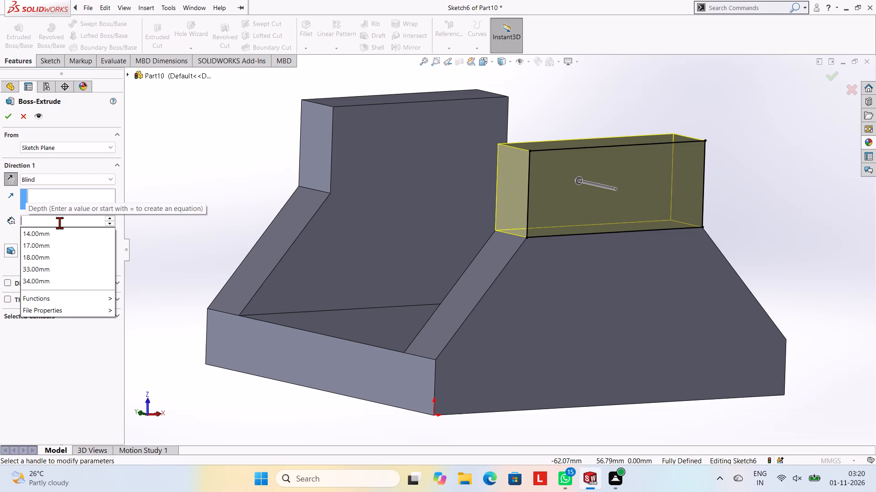
{"action": "type", "text": "65"}
{"action": "key", "text": "Return"}
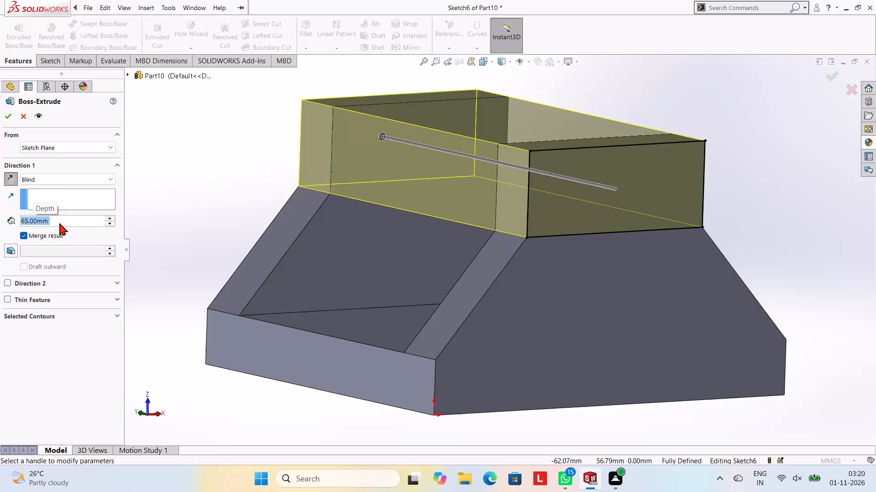
{"action": "scroll", "coordinate": [304, 190], "scroll_direction": "up", "scroll_amount": 1}
{"action": "middle_click_drag", "start_coordinate": [310, 183], "coordinate": [375, 181]}
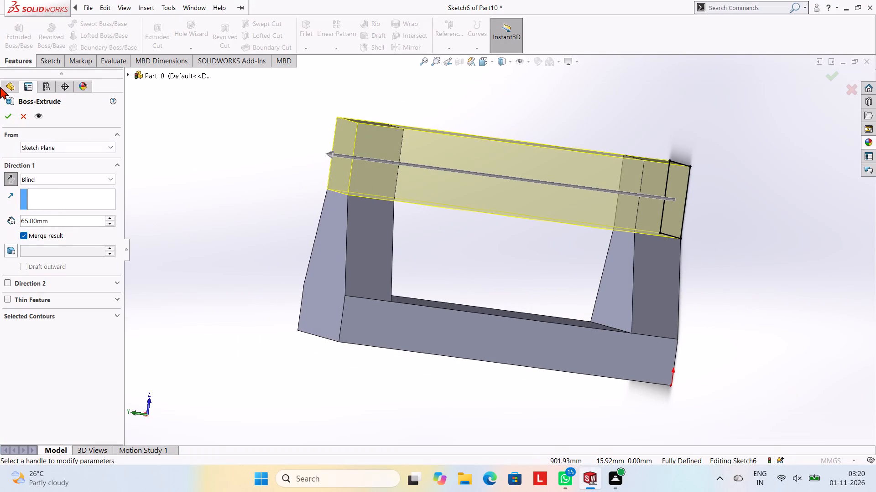
{"action": "left_click", "coordinate": [12, 115]}
{"action": "left_click", "coordinate": [146, 125]}
On the first upright's outer face, sketch a closed 14 by 42 mm rectangle with lines, centred on the top edge's midpoint.
{"action": "middle_click_drag", "start_coordinate": [502, 149], "coordinate": [482, 153]}
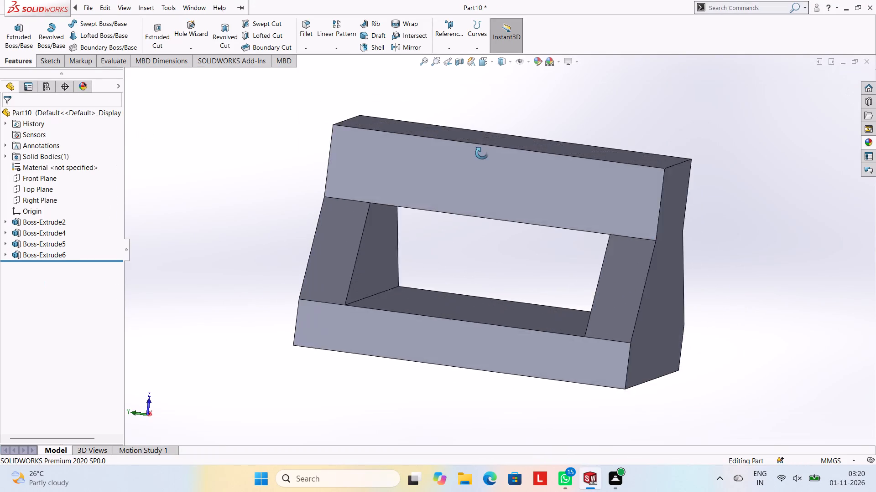
{"action": "middle_click_drag", "start_coordinate": [482, 153], "coordinate": [420, 189]}
{"action": "scroll", "coordinate": [488, 210], "scroll_direction": "up", "scroll_amount": 1}
{"action": "middle_click_drag", "start_coordinate": [501, 206], "coordinate": [487, 188]}
{"action": "scroll", "coordinate": [487, 188], "scroll_direction": "up", "scroll_amount": 2}
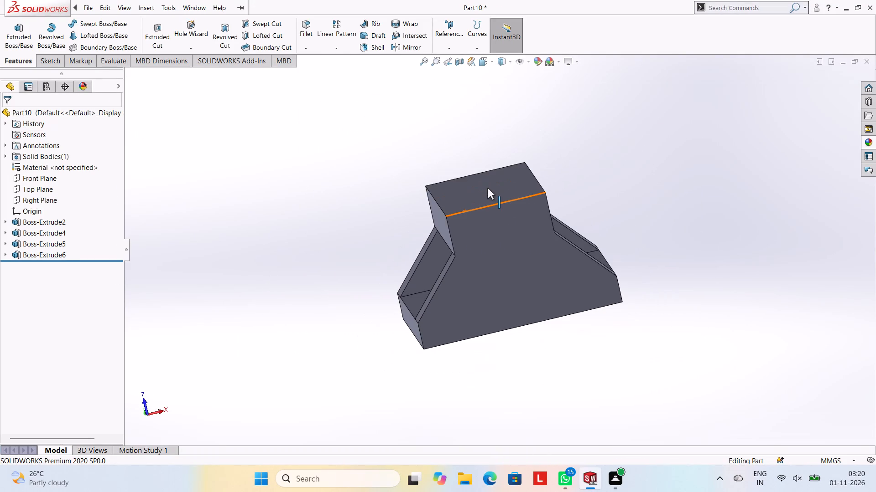
{"action": "left_click", "coordinate": [498, 260]}
{"action": "left_click", "coordinate": [538, 238]}
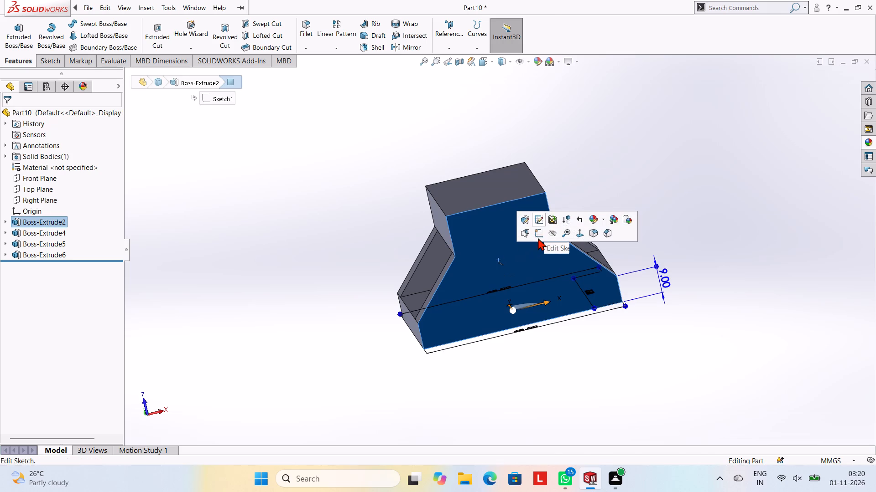
{"action": "key", "text": "ctrl+8"}
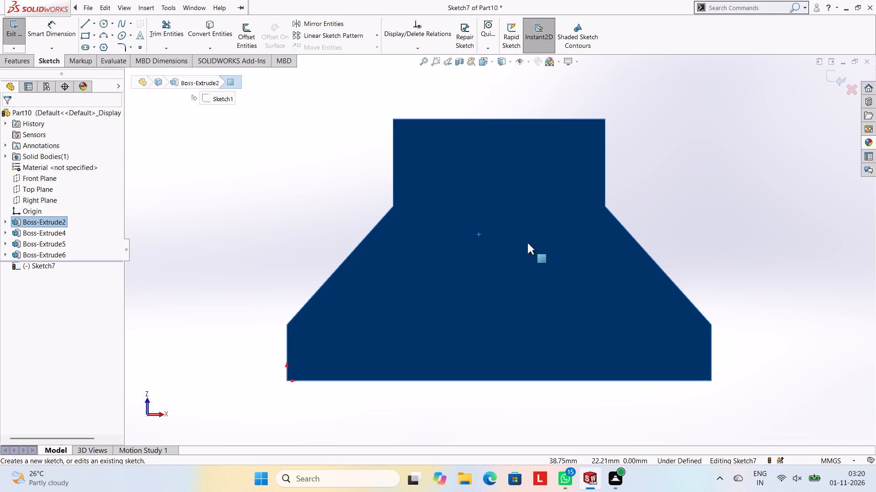
{"action": "left_click", "coordinate": [86, 24]}
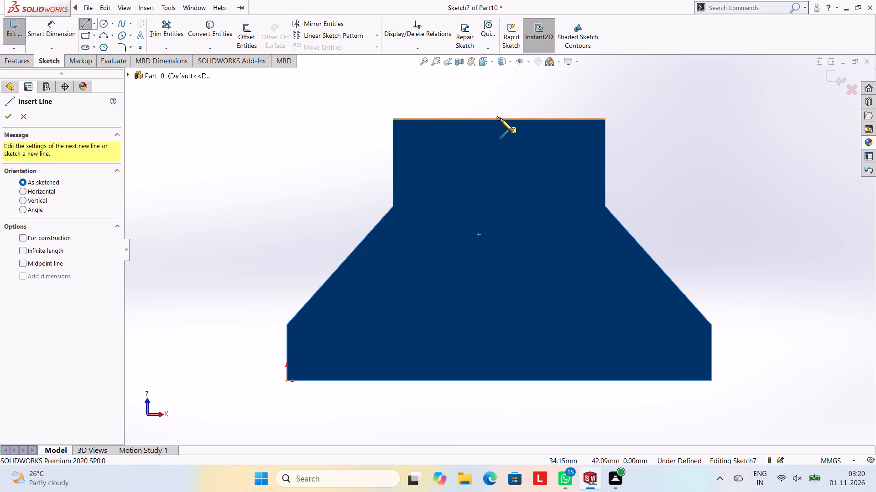
{"action": "left_click", "coordinate": [499, 118]}
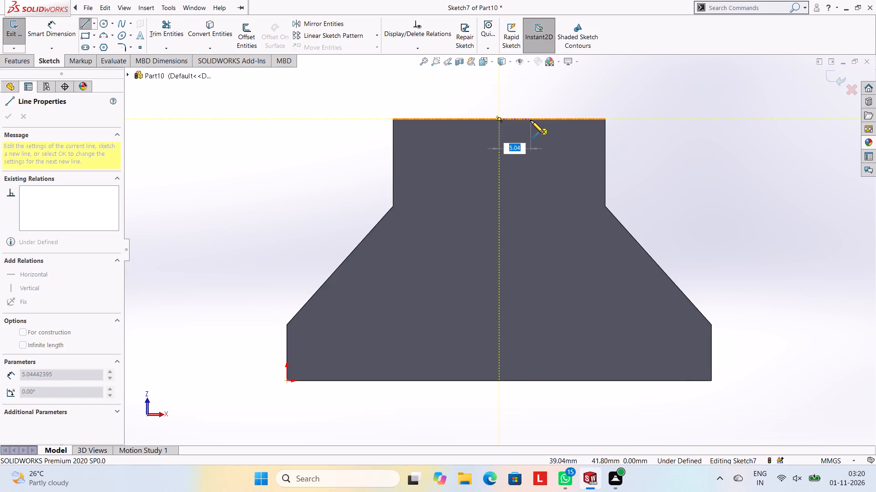
{"action": "key", "text": "7"}
{"action": "key", "text": "Return"}
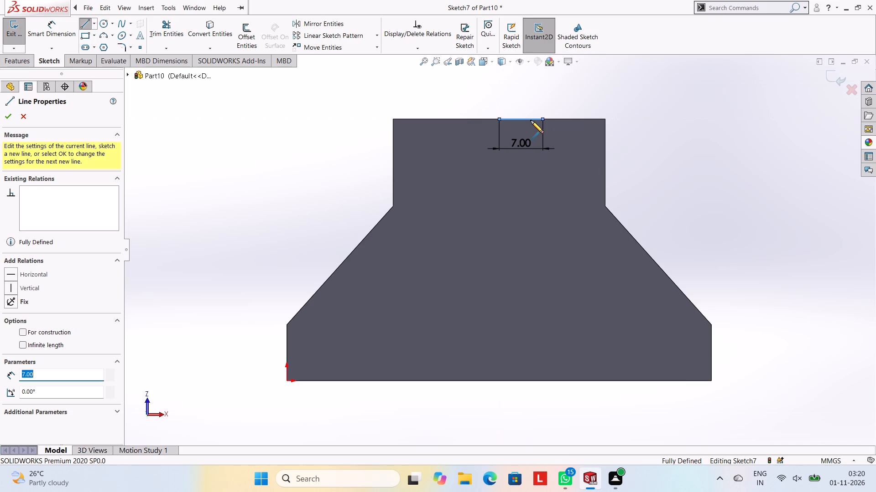
{"action": "left_click", "coordinate": [542, 381]}
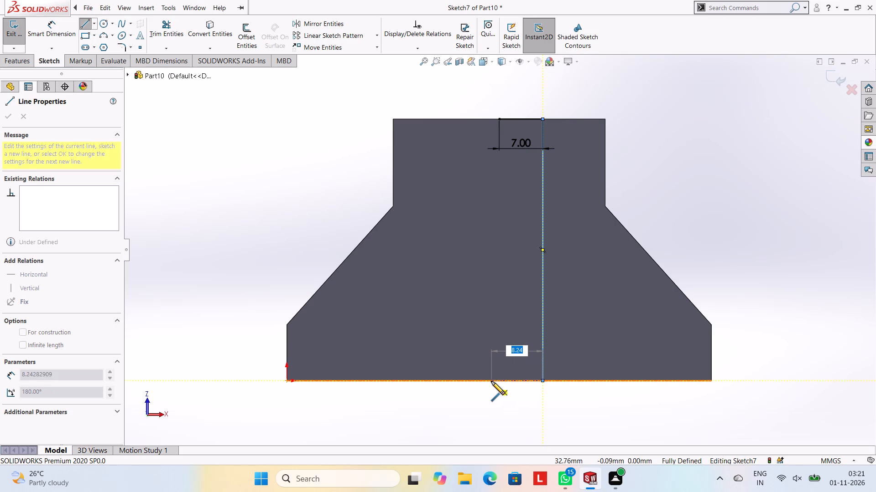
{"action": "type", "text": "14"}
{"action": "key", "text": "Return"}
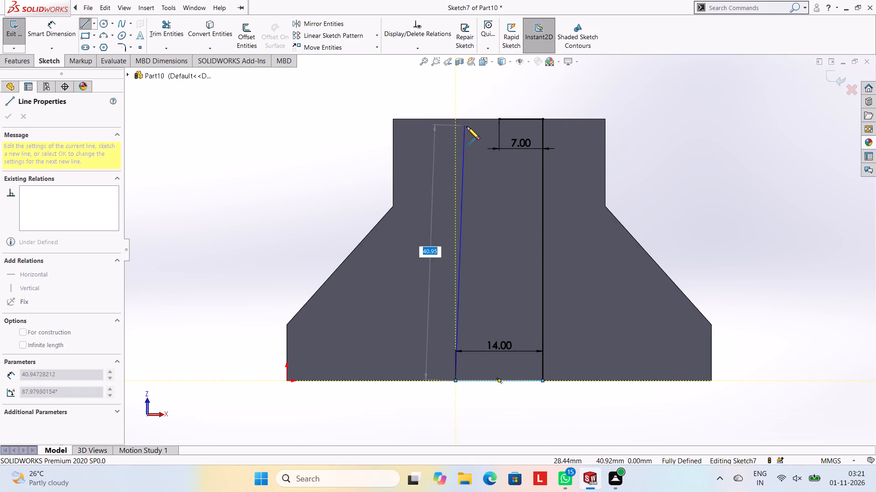
{"action": "left_click", "coordinate": [456, 118]}
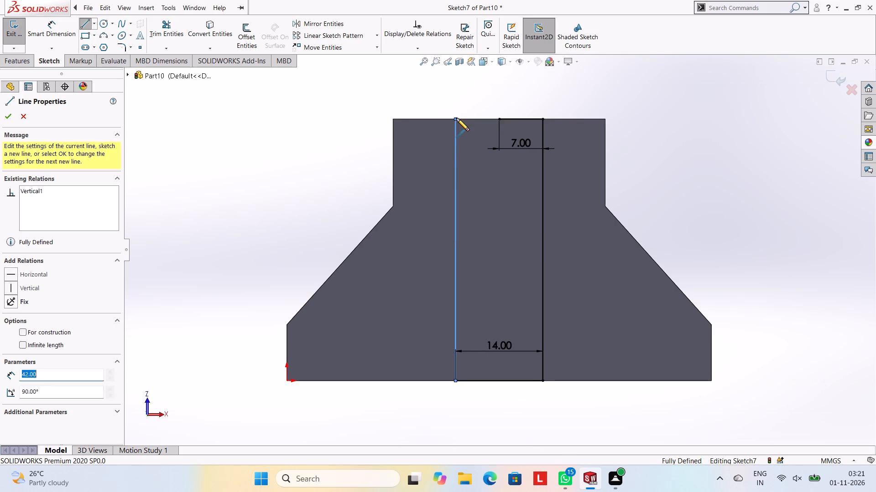
{"action": "left_click", "coordinate": [500, 117]}
{"action": "key", "text": "Escape"}
{"action": "key", "text": "Escape"}
{"action": "key", "text": "Escape"}
{"action": "key", "text": "Escape"}
{"action": "key", "text": "Escape"}
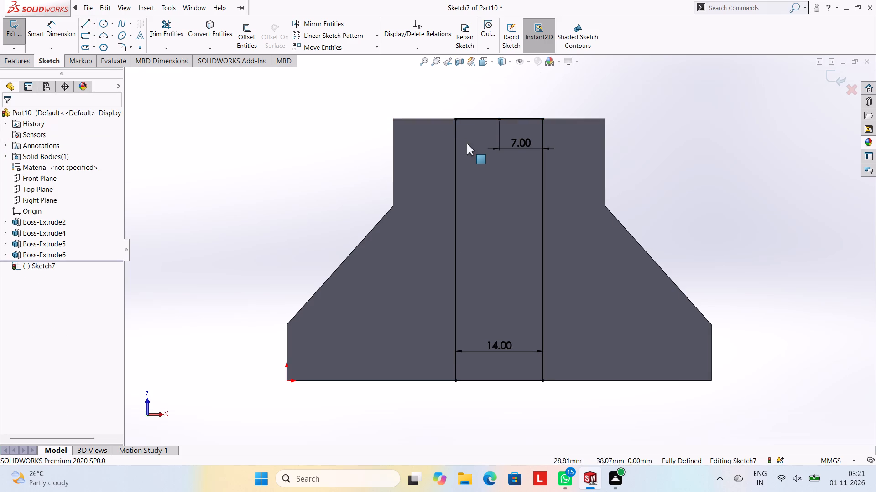
{"action": "key", "text": "Escape"}
{"action": "key", "text": "Escape"}
Start an extruded cut of the 14 mm wide rectangle into the part with a blind depth of 15 mm.
{"action": "scroll", "coordinate": [498, 99], "scroll_direction": "up", "scroll_amount": 1}
{"action": "middle_click_drag", "start_coordinate": [501, 99], "coordinate": [535, 140]}
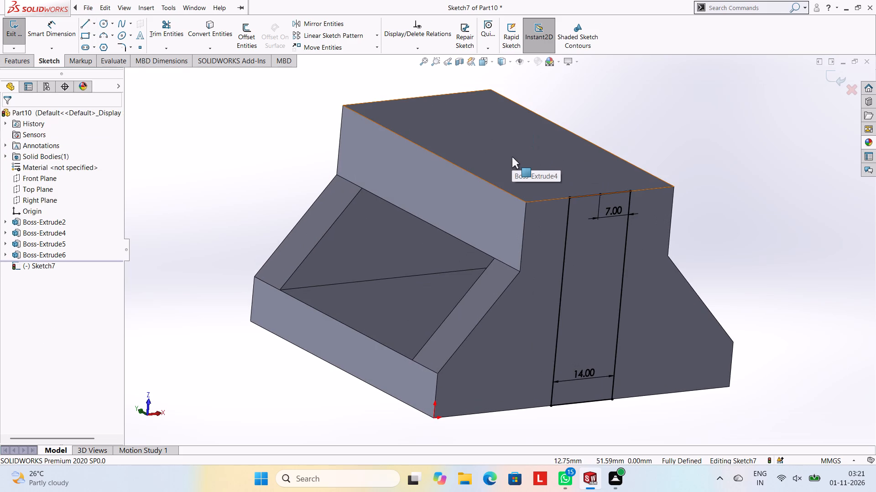
{"action": "left_click", "coordinate": [22, 60]}
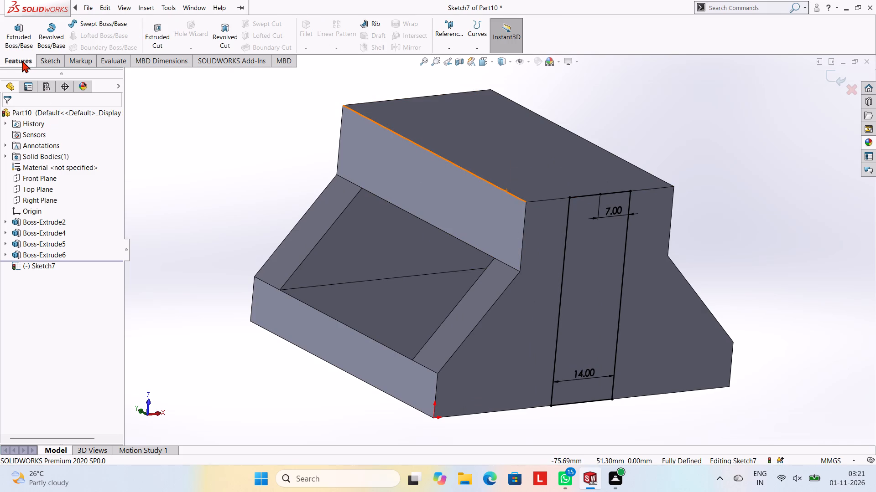
{"action": "left_click", "coordinate": [152, 33]}
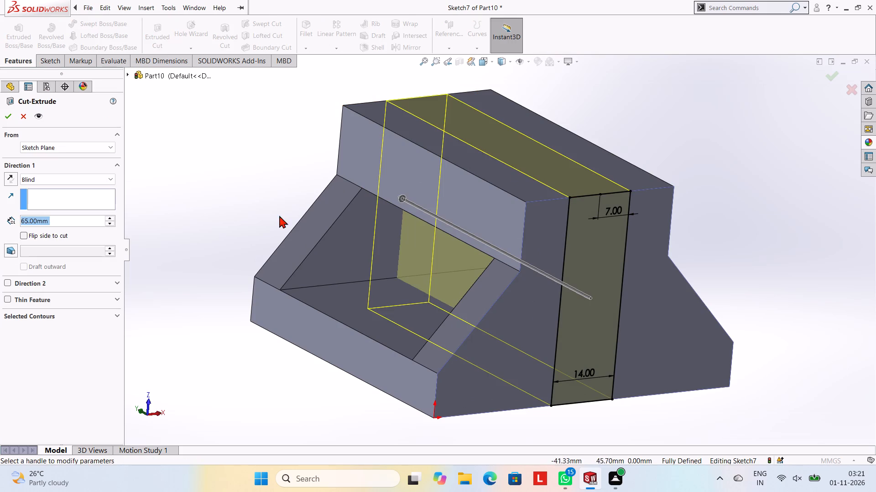
{"action": "left_click", "coordinate": [73, 219]}
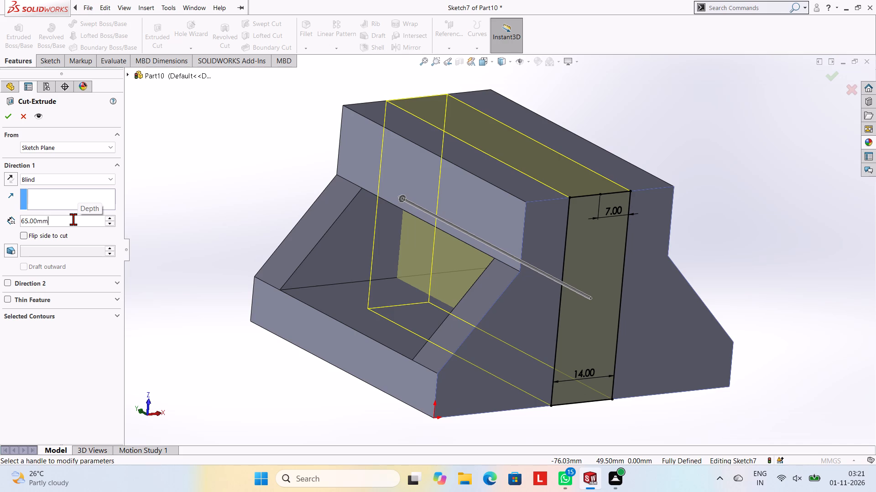
{"action": "key", "text": "1"}
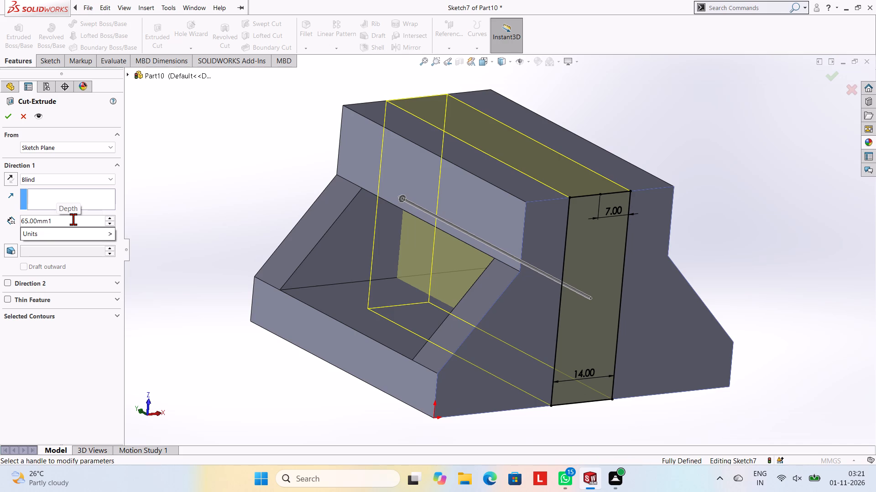
{"action": "key", "text": "5"}
{"action": "key", "text": "Return"}
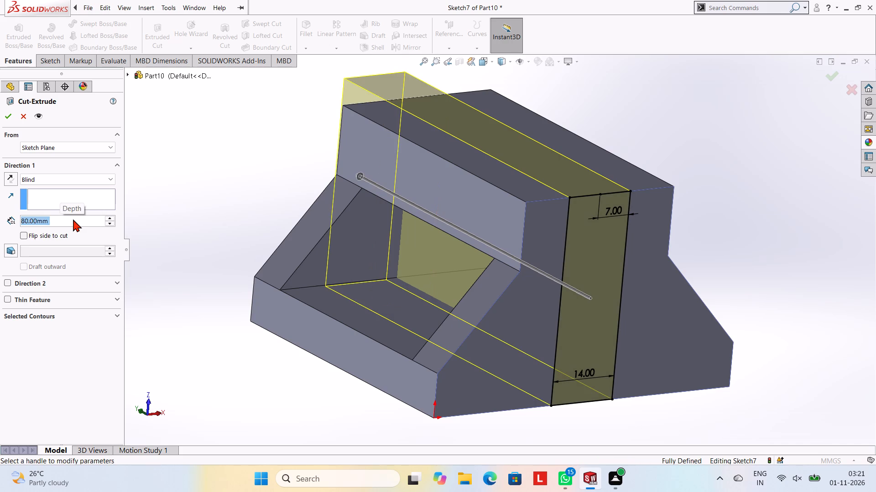
{"action": "key", "text": "1"}
{"action": "key", "text": "5"}
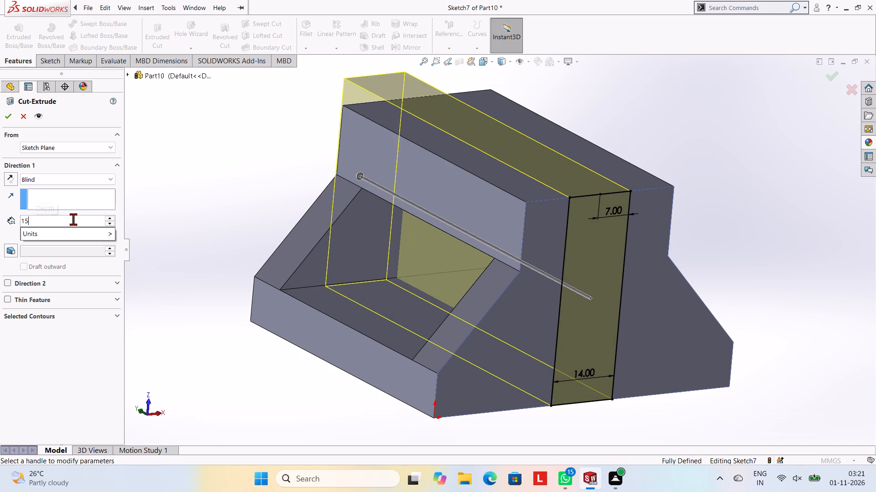
{"action": "key", "text": "Return"}
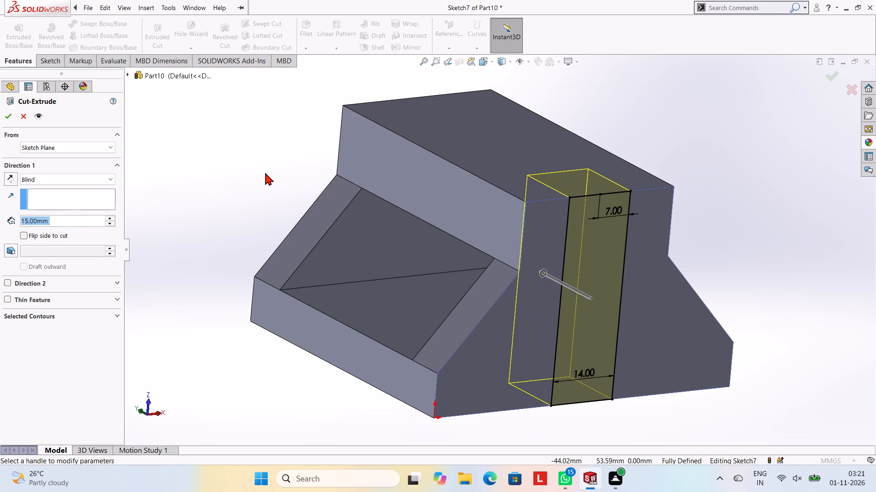
Set the cut depth to 13 mm and complete the full-height slot in the first upright.
{"action": "scroll", "coordinate": [265, 173], "scroll_direction": "up", "scroll_amount": 2}
{"action": "middle_click_drag", "start_coordinate": [265, 171], "coordinate": [282, 255]}
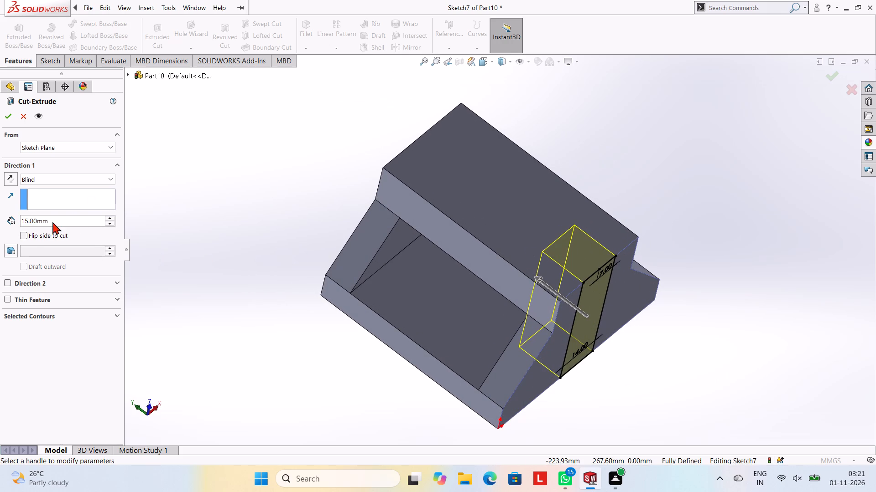
{"action": "left_click", "coordinate": [52, 222]}
{"action": "key", "text": "BackSpace"}
{"action": "key", "text": "BackSpace"}
{"action": "key", "text": "BackSpace"}
{"action": "key", "text": "BackSpace"}
{"action": "key", "text": "BackSpace"}
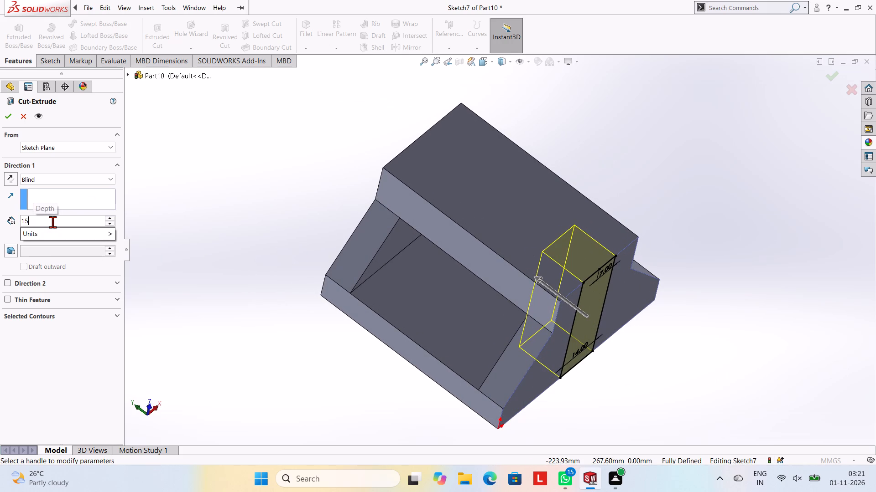
{"action": "key", "text": "BackSpace"}
{"action": "key", "text": "3"}
{"action": "key", "text": "Return"}
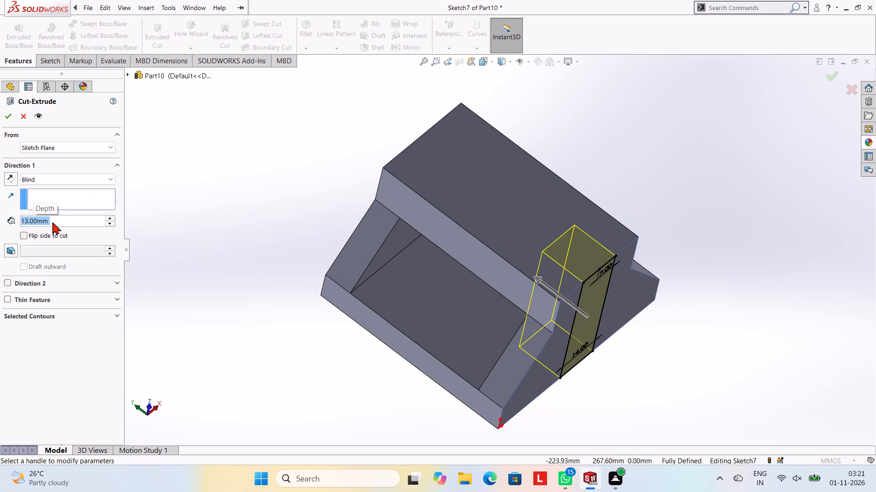
{"action": "left_click", "coordinate": [11, 113]}
{"action": "left_click", "coordinate": [198, 144]}
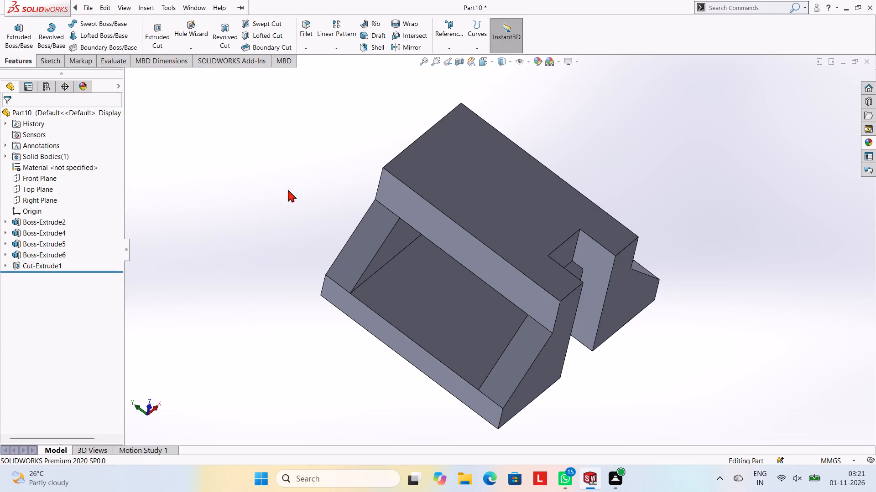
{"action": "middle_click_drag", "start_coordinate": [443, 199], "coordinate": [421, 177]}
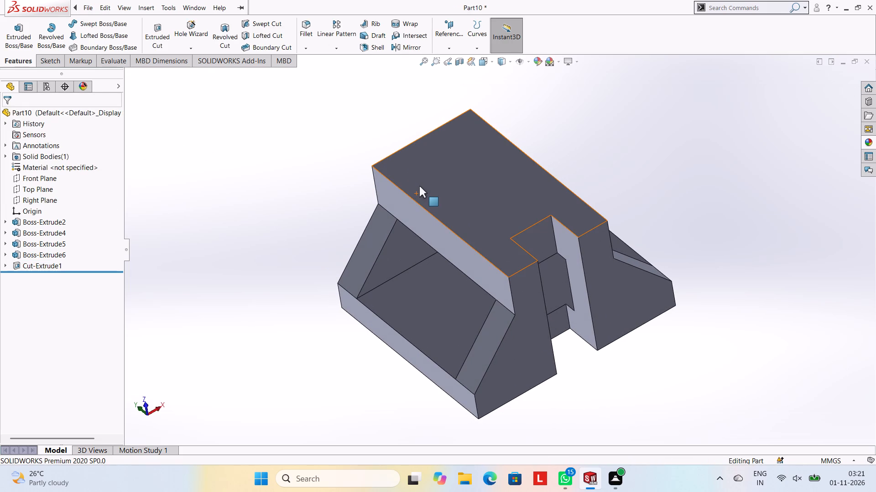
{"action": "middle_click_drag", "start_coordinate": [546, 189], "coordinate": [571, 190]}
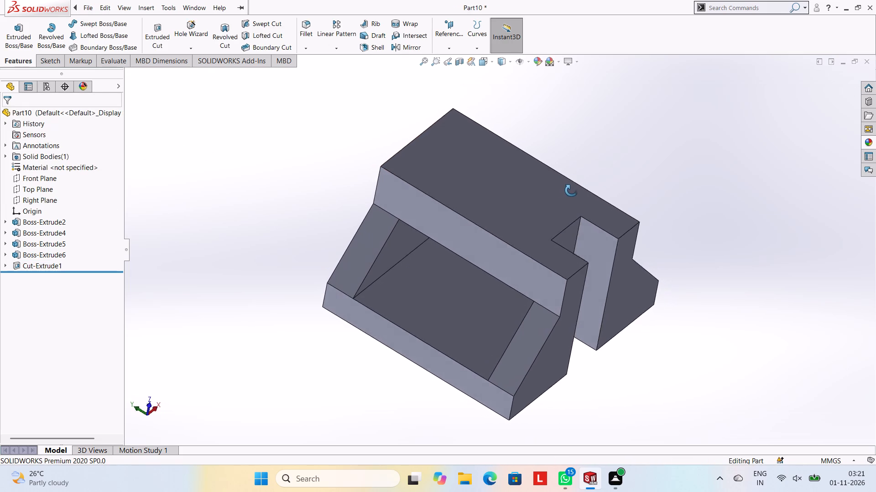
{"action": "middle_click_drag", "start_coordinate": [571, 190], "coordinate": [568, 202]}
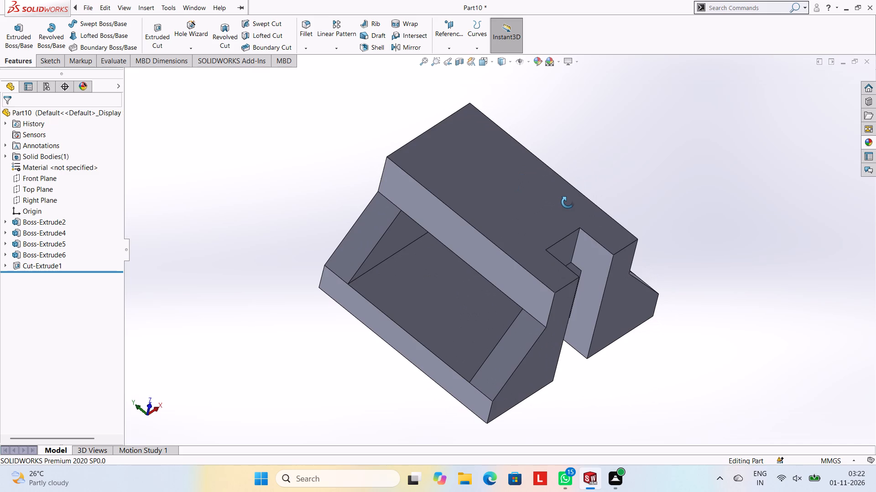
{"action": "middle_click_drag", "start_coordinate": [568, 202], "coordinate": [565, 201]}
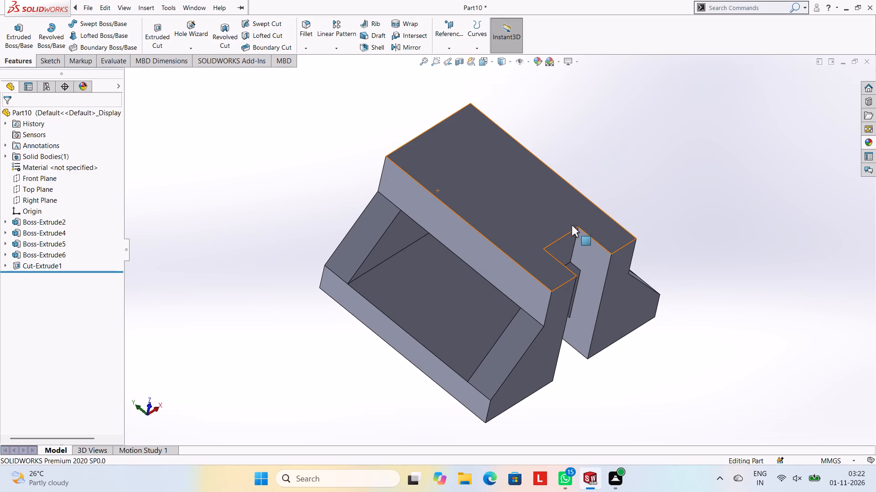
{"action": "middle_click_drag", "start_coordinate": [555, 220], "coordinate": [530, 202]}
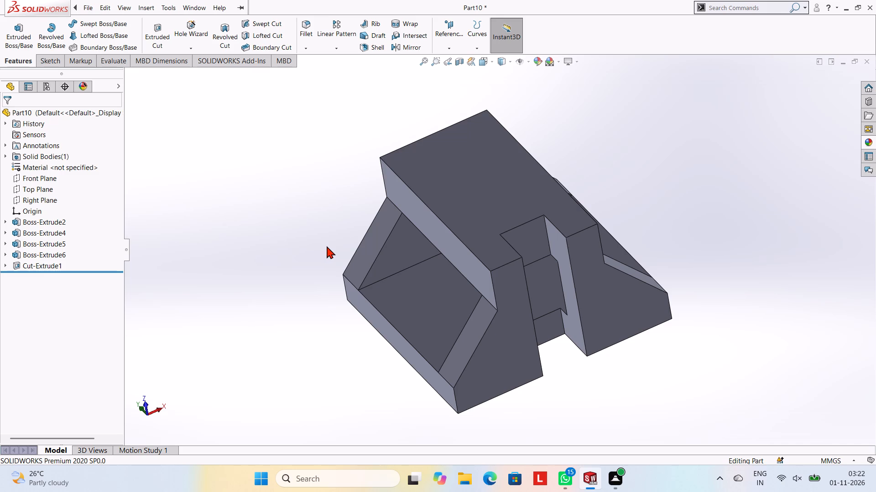
On the opposite upright's outer face, sketch a closed 14 by 42 mm rectangle with lines, centred on the upper edge's midpoint.
{"action": "middle_click_drag", "start_coordinate": [386, 220], "coordinate": [404, 163]}
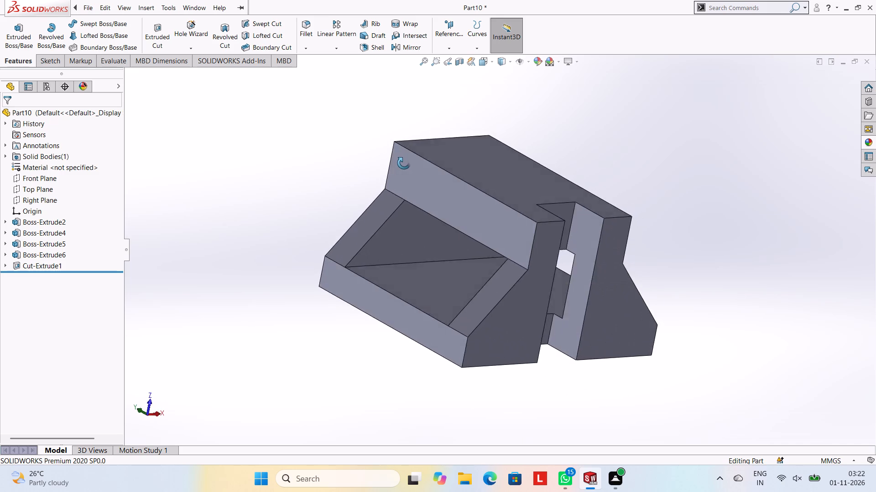
{"action": "middle_click_drag", "start_coordinate": [404, 163], "coordinate": [389, 161]}
{"action": "middle_click_drag", "start_coordinate": [484, 176], "coordinate": [469, 167]}
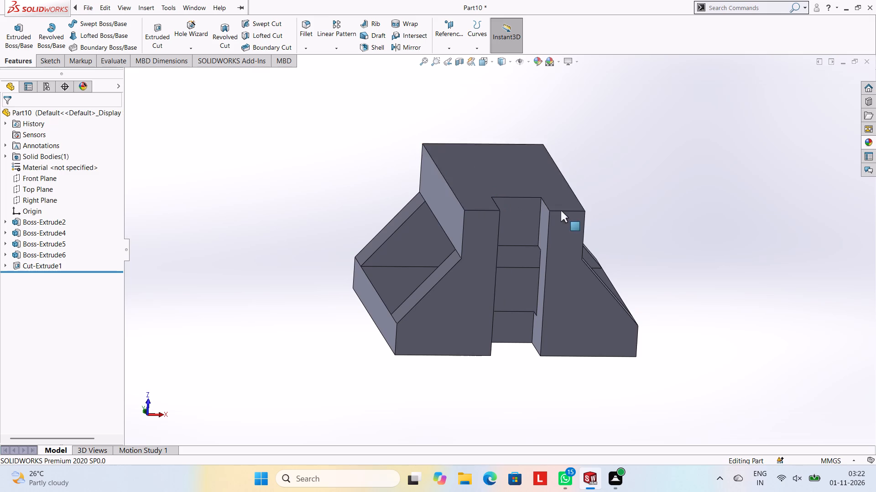
{"action": "middle_click_drag", "start_coordinate": [556, 206], "coordinate": [558, 194]}
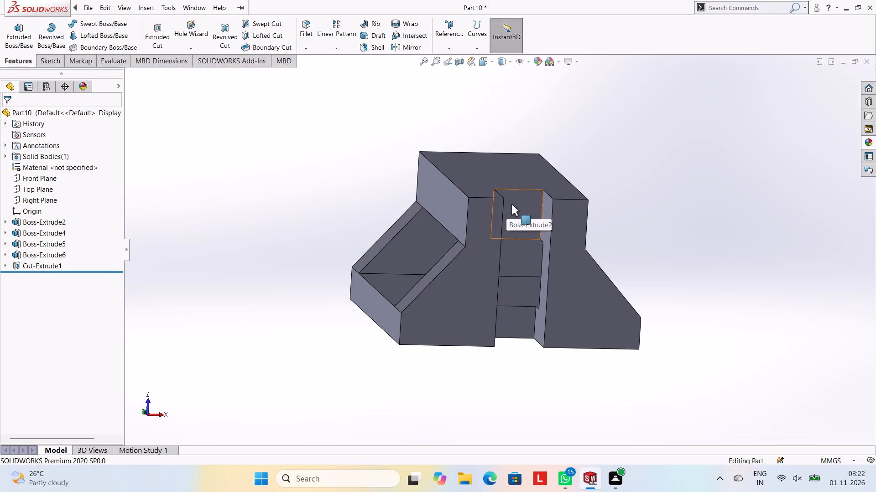
{"action": "middle_click_drag", "start_coordinate": [467, 152], "coordinate": [480, 236]}
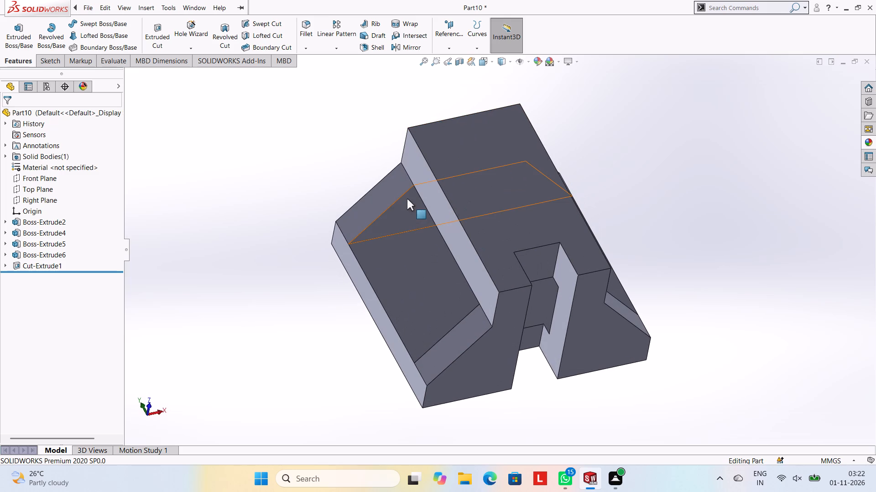
{"action": "middle_click_drag", "start_coordinate": [369, 266], "coordinate": [489, 342]}
{"action": "left_click", "coordinate": [474, 207]}
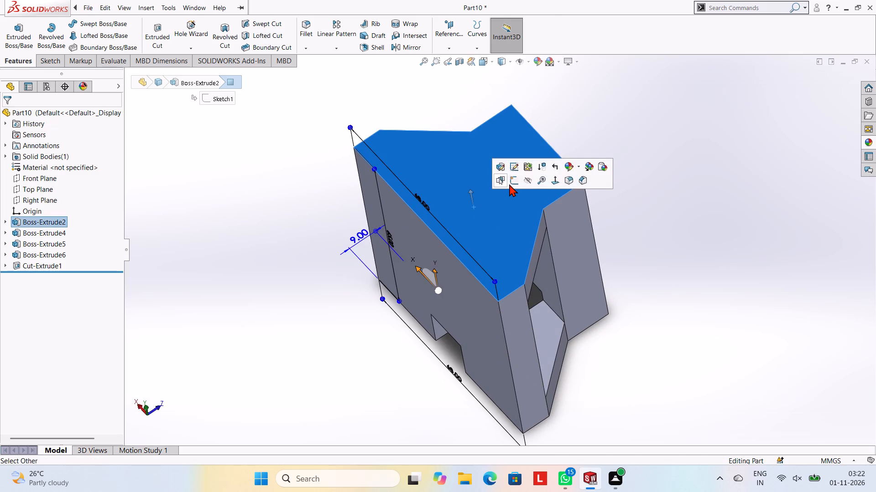
{"action": "left_click", "coordinate": [511, 181]}
{"action": "key", "text": "ctrl+8"}
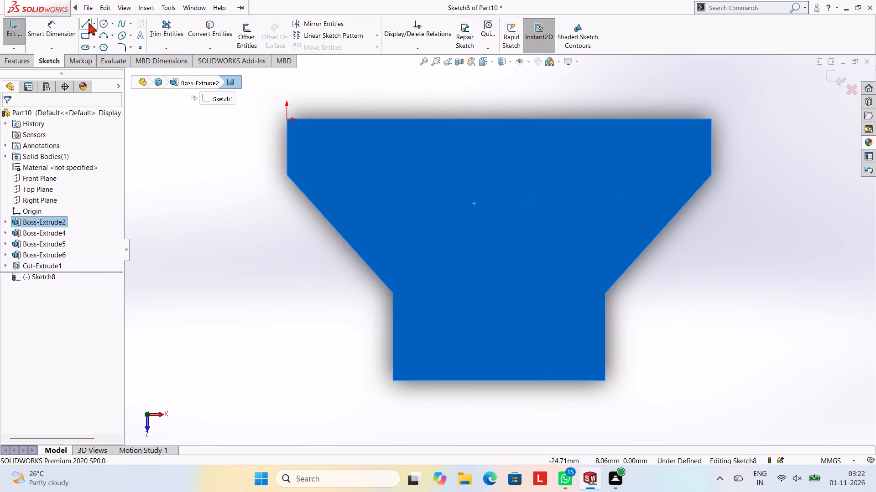
{"action": "left_click", "coordinate": [88, 22]}
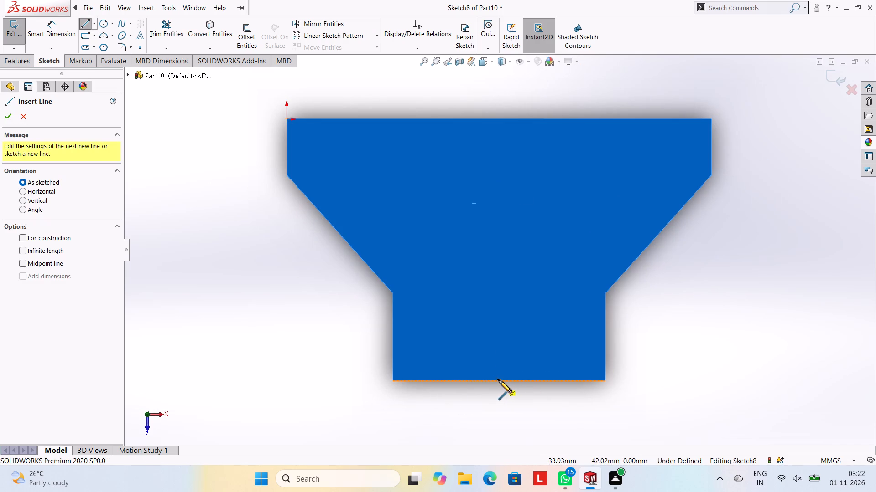
{"action": "left_click", "coordinate": [499, 380]}
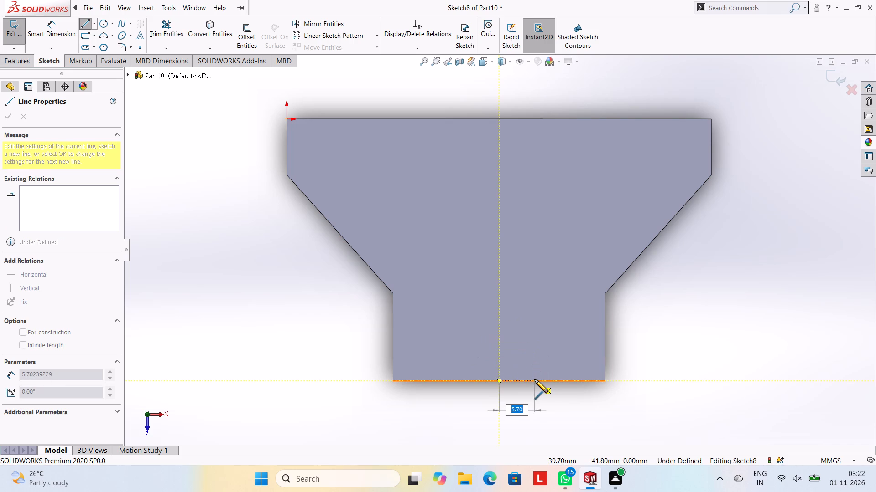
{"action": "key", "text": "7"}
{"action": "key", "text": "Return"}
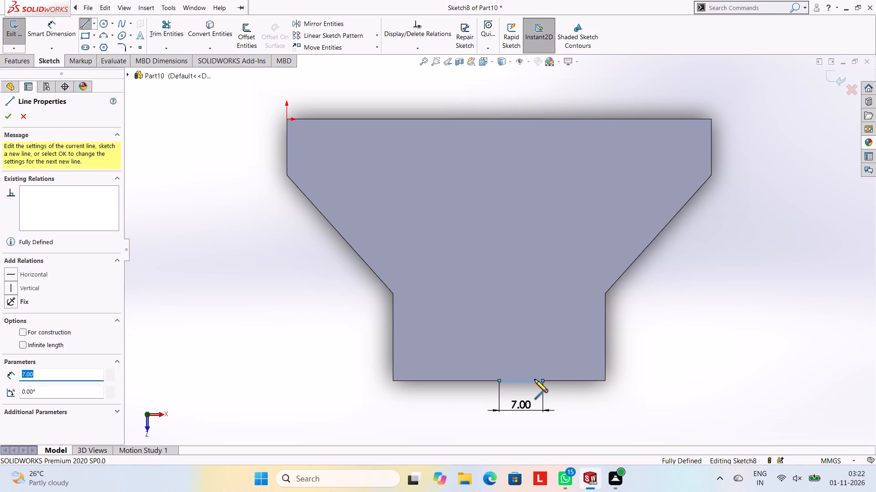
{"action": "left_click", "coordinate": [542, 118]}
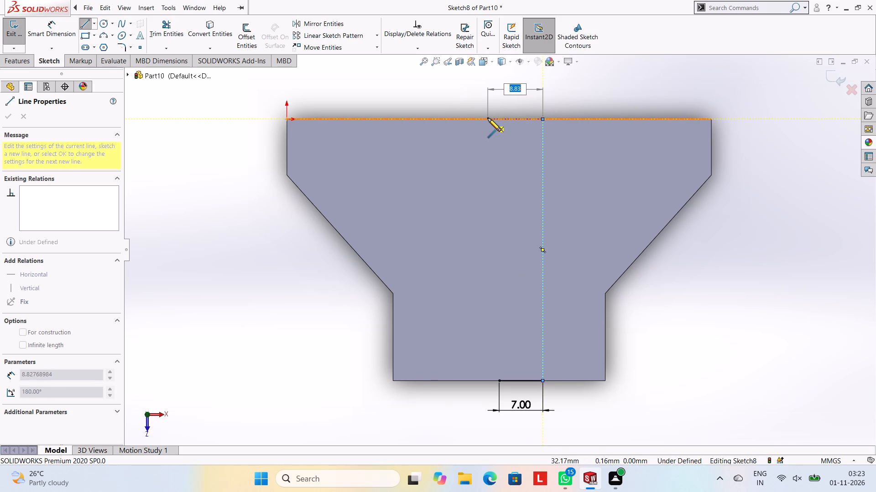
{"action": "type", "text": "14"}
{"action": "key", "text": "Return"}
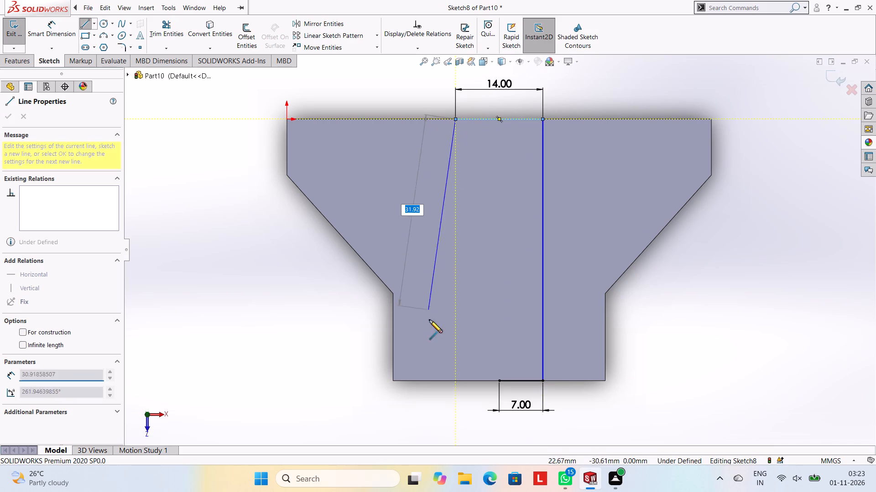
{"action": "left_click", "coordinate": [454, 380]}
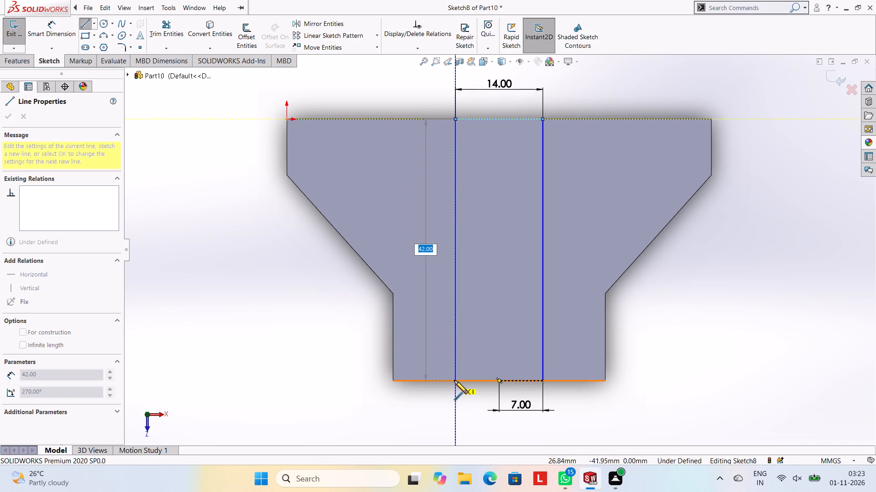
{"action": "left_click", "coordinate": [500, 379]}
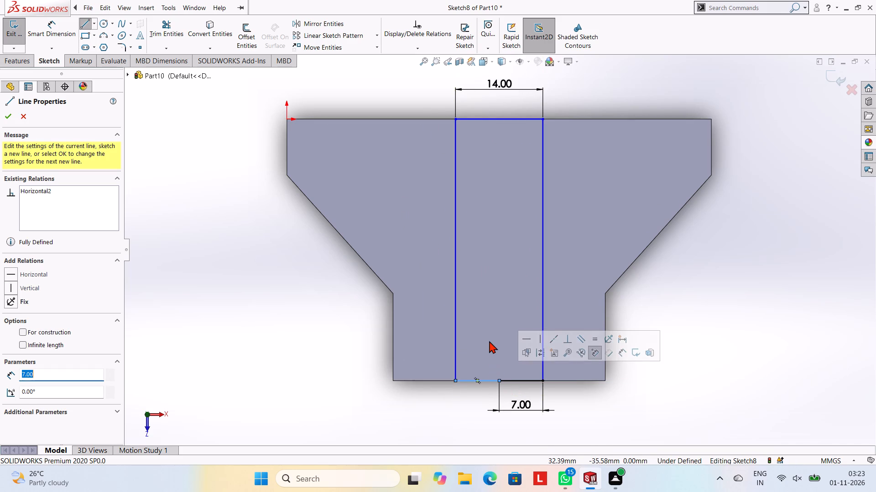
{"action": "key", "text": "Escape"}
{"action": "key", "text": "Escape"}
{"action": "key", "text": "Escape"}
{"action": "key", "text": "Escape"}
{"action": "key", "text": "Escape"}
{"action": "key", "text": "Escape"}
{"action": "key", "text": "Escape"}
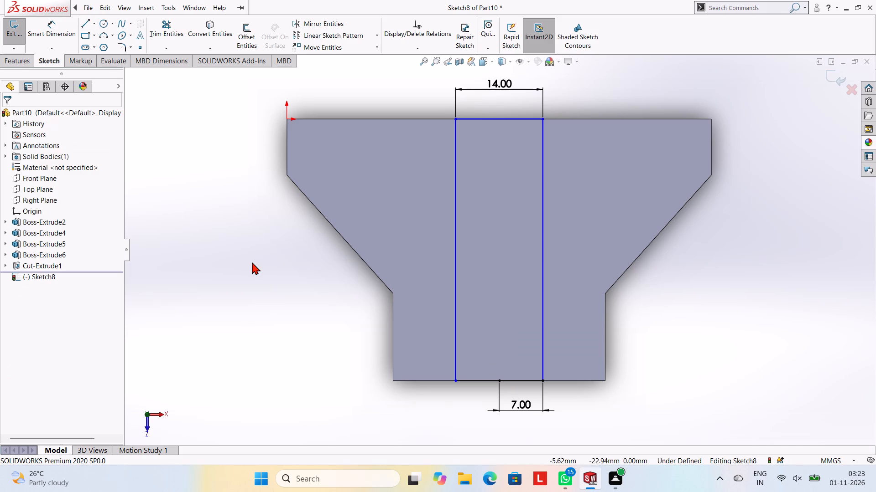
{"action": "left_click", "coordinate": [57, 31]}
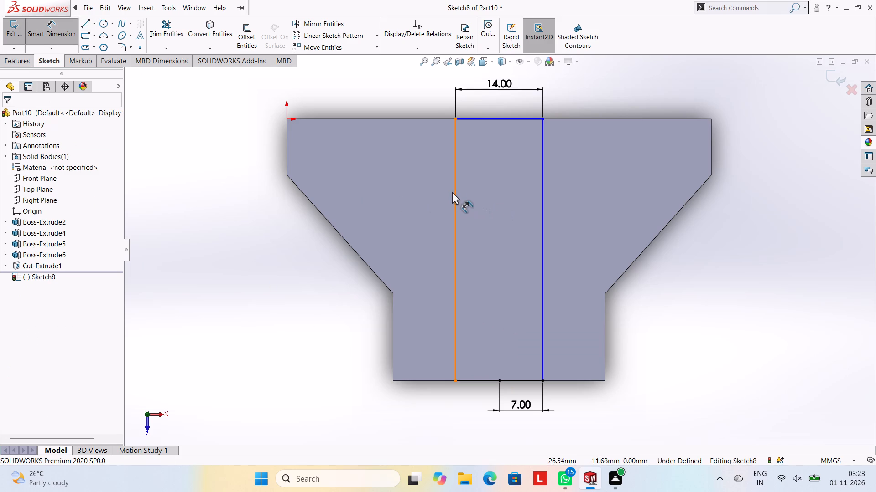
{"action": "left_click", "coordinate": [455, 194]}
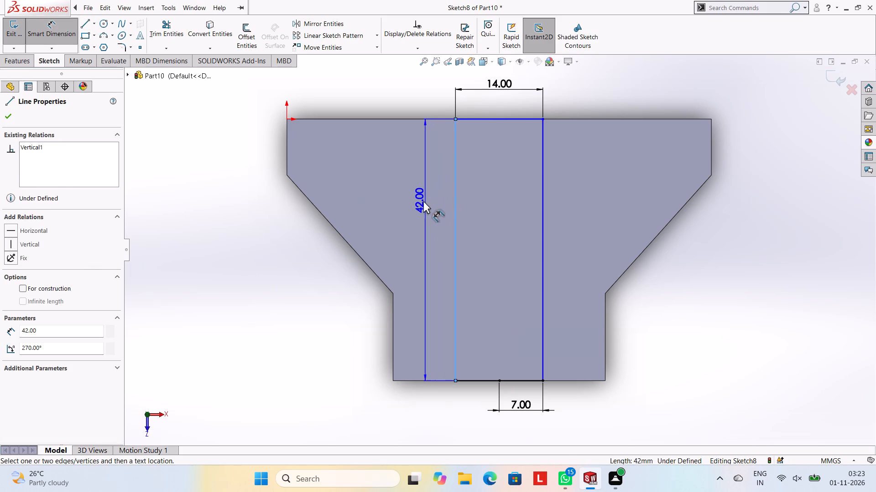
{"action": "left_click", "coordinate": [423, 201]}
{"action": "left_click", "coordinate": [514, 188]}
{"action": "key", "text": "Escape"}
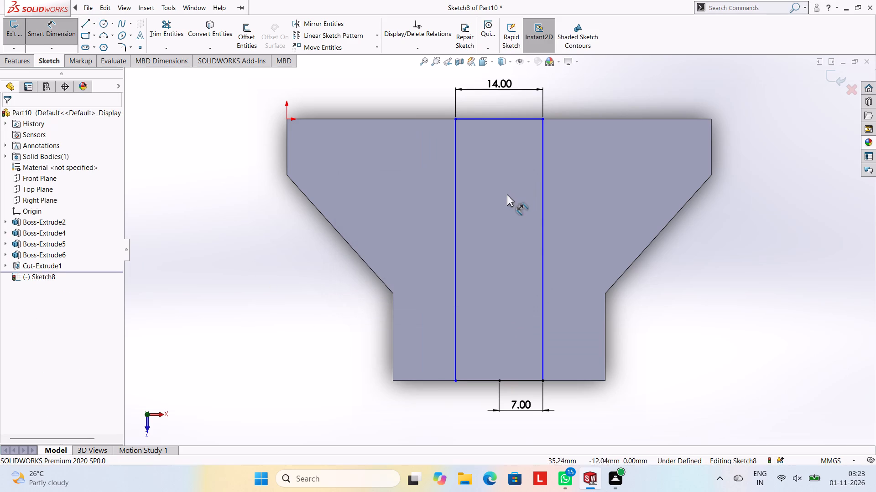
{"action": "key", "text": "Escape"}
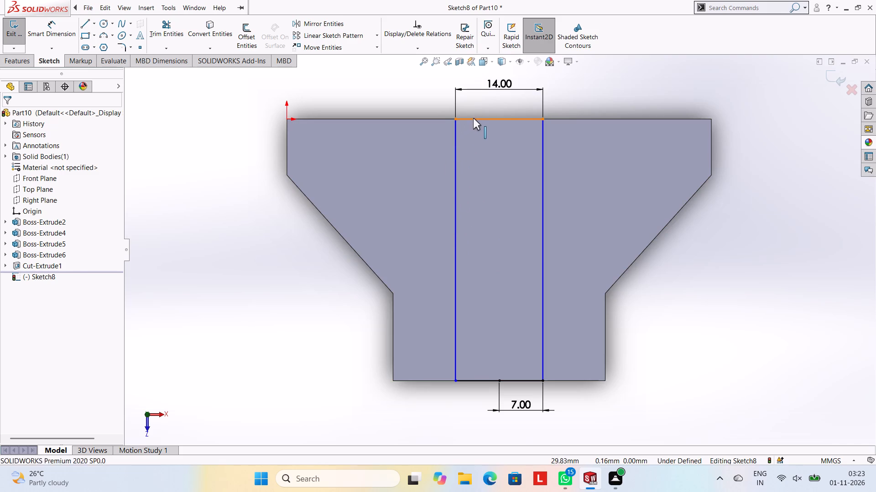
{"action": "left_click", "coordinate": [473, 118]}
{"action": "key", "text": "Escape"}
Dimension one side line 7 mm from the upper edge's midpoint, and the other side line's midpoint 21 mm from the base line.
{"action": "left_click", "coordinate": [60, 35]}
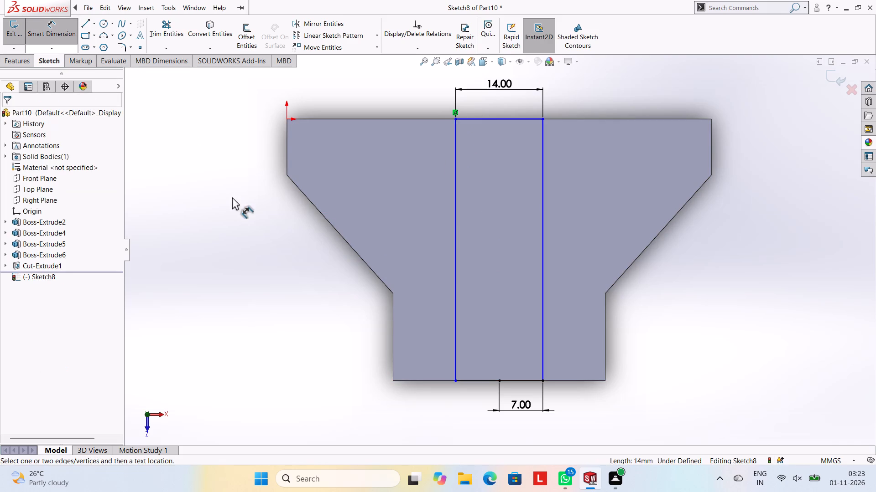
{"action": "left_click", "coordinate": [457, 269]}
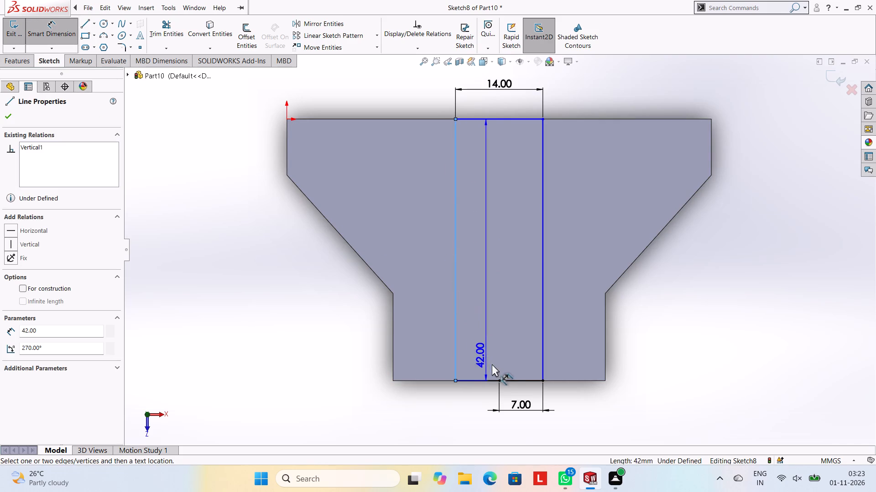
{"action": "left_click", "coordinate": [499, 380]}
{"action": "left_click", "coordinate": [474, 398]}
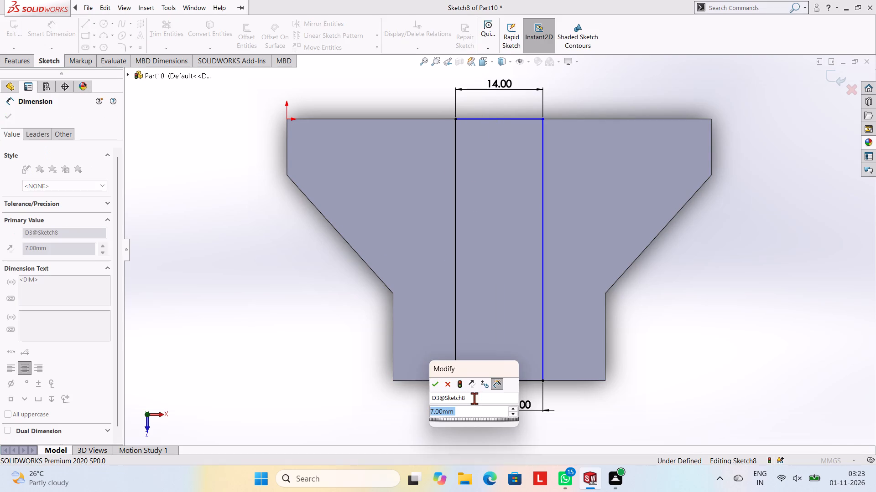
{"action": "left_click", "coordinate": [438, 381]}
{"action": "left_click", "coordinate": [431, 330]}
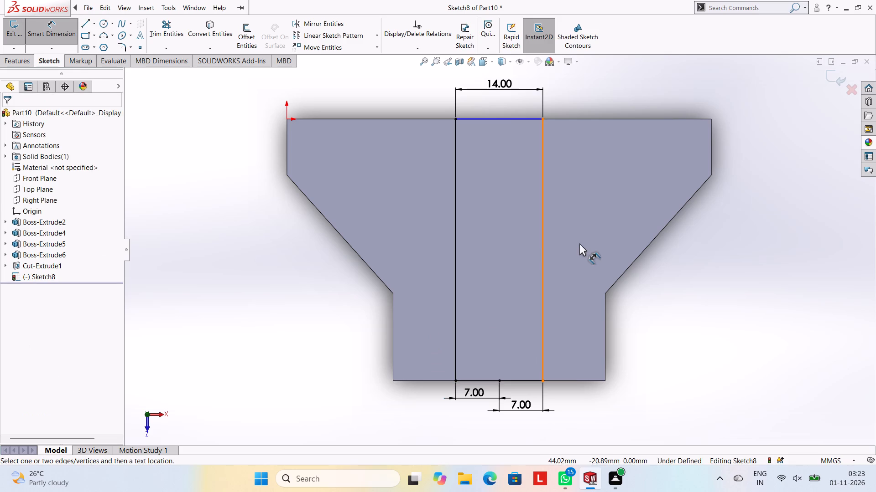
{"action": "left_click", "coordinate": [511, 120]}
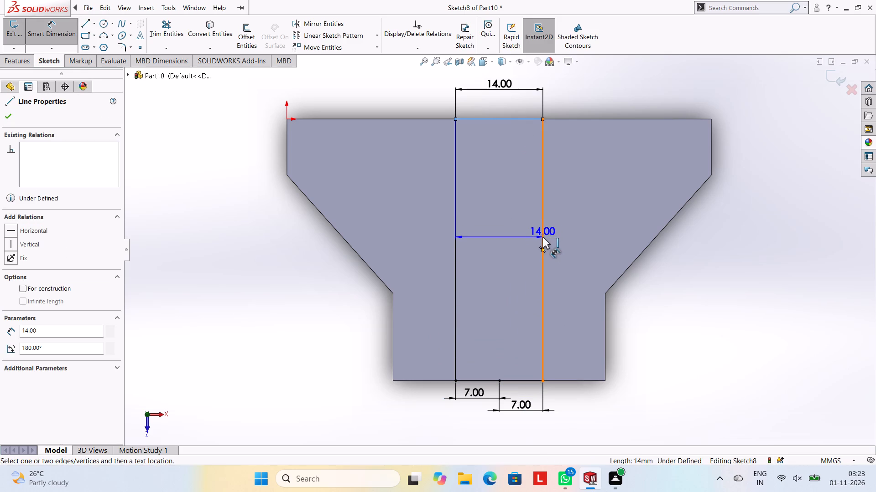
{"action": "left_click", "coordinate": [542, 249]}
{"action": "left_click", "coordinate": [568, 230]}
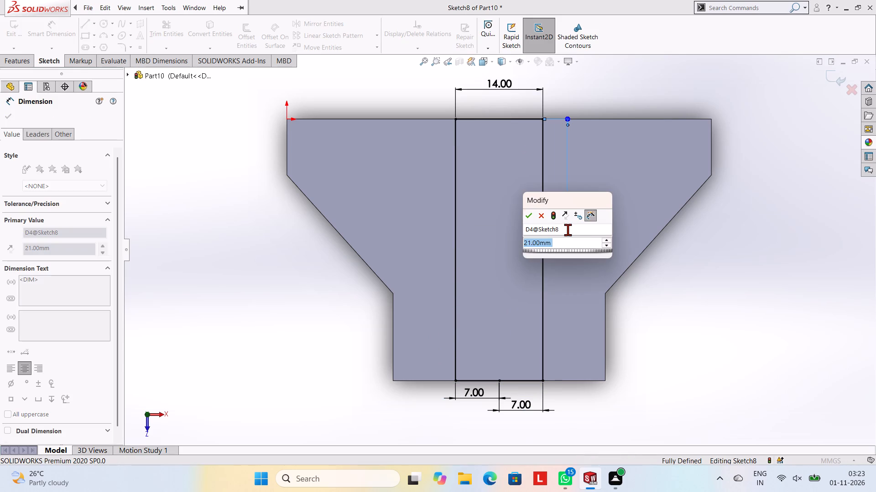
{"action": "left_click", "coordinate": [533, 212]}
{"action": "left_click", "coordinate": [511, 191]}
Cut the 14 by 42 mm rectangle into the opposite upright with a blind depth of 13 mm.
{"action": "middle_click_drag", "start_coordinate": [696, 317], "coordinate": [672, 244]}
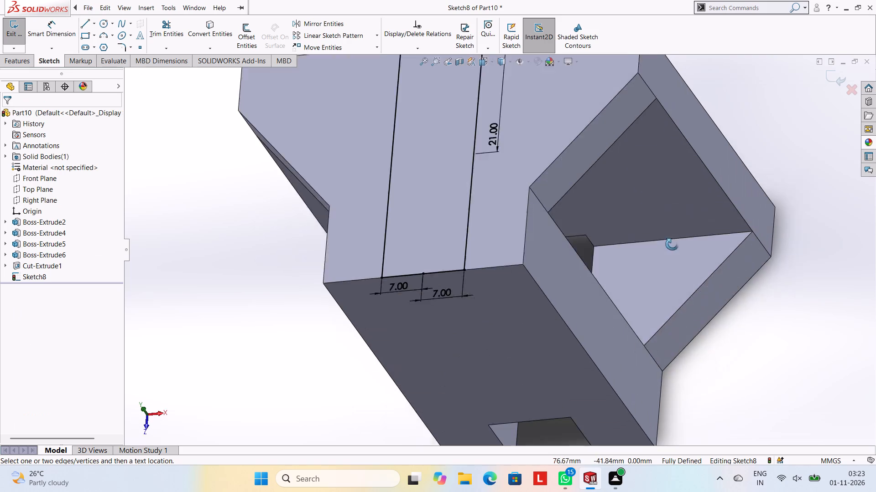
{"action": "middle_click_drag", "start_coordinate": [672, 244], "coordinate": [667, 230]}
{"action": "scroll", "coordinate": [628, 258], "scroll_direction": "up", "scroll_amount": 2}
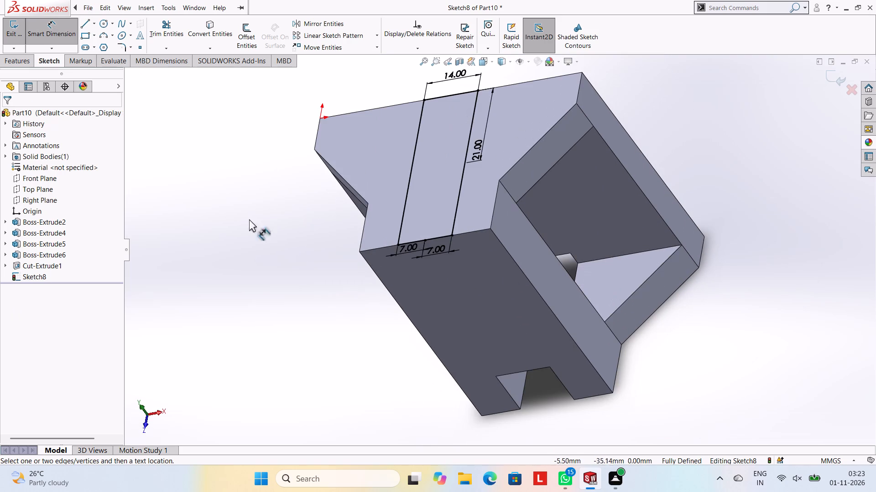
{"action": "left_click", "coordinate": [23, 62]}
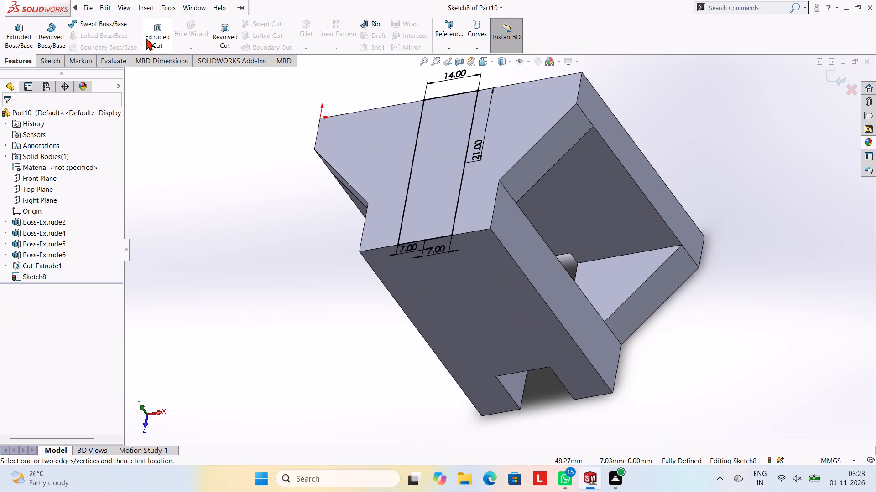
{"action": "left_click", "coordinate": [146, 38]}
{"action": "left_click", "coordinate": [4, 119]}
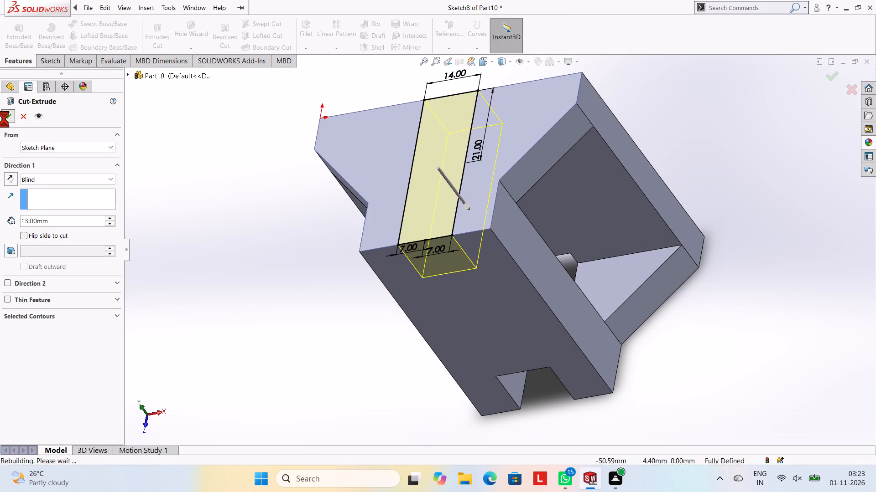
{"action": "left_click", "coordinate": [181, 133]}
On the first slot's inner end face at the base plate, sketch a closed 14 by 9 mm rectangle with lines along the face's edges.
{"action": "scroll", "coordinate": [272, 179], "scroll_direction": "up", "scroll_amount": 1}
{"action": "middle_click_drag", "start_coordinate": [272, 179], "coordinate": [267, 125]}
{"action": "scroll", "coordinate": [396, 226], "scroll_direction": "up", "scroll_amount": 1}
{"action": "middle_click_drag", "start_coordinate": [396, 226], "coordinate": [428, 226]}
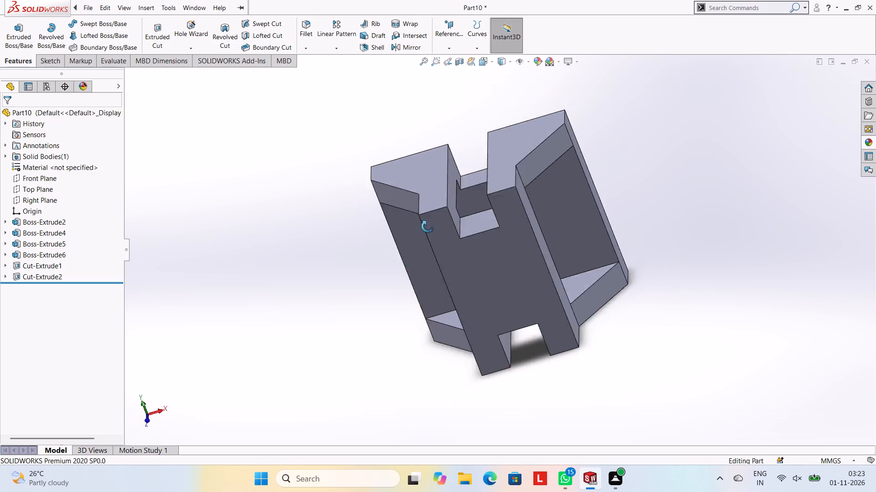
{"action": "middle_click_drag", "start_coordinate": [428, 226], "coordinate": [360, 136]}
{"action": "middle_click_drag", "start_coordinate": [436, 229], "coordinate": [440, 151]}
{"action": "middle_click_drag", "start_coordinate": [500, 253], "coordinate": [520, 245]}
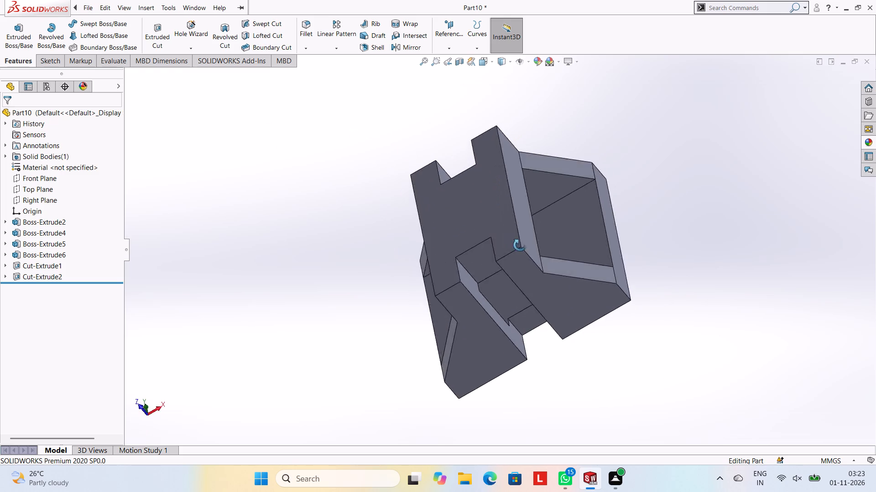
{"action": "middle_click_drag", "start_coordinate": [520, 245], "coordinate": [531, 181]}
{"action": "left_click", "coordinate": [533, 305]}
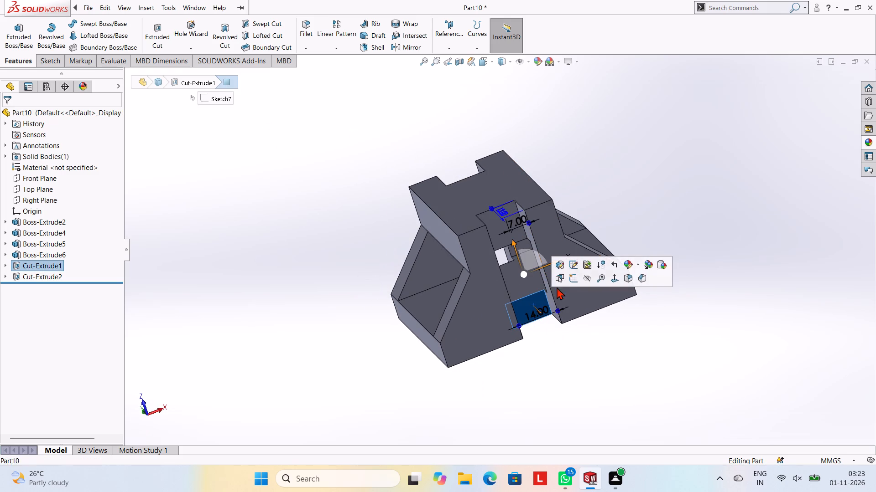
{"action": "left_click", "coordinate": [575, 282]}
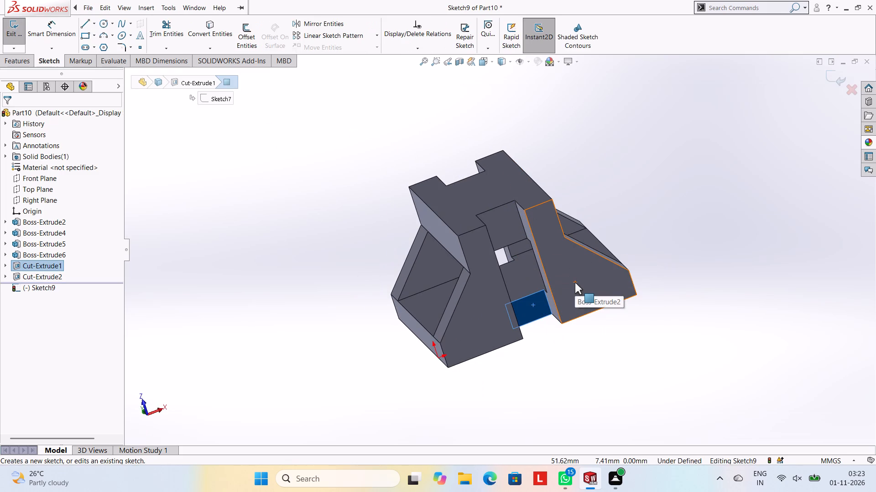
{"action": "key", "text": "ctrl+8"}
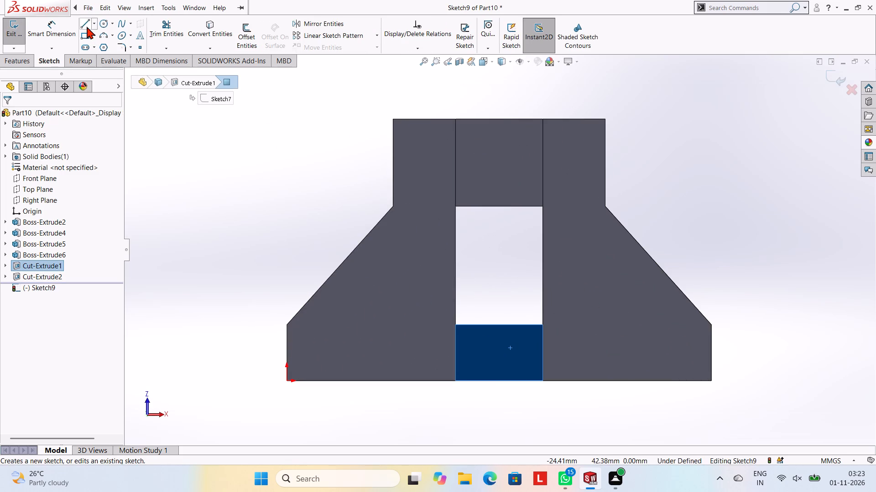
{"action": "left_click", "coordinate": [87, 26]}
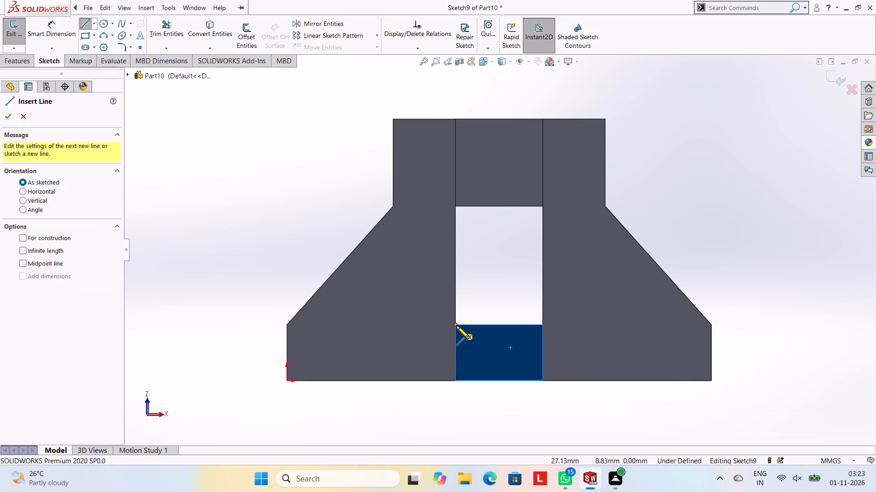
{"action": "left_click", "coordinate": [456, 326]}
{"action": "left_click", "coordinate": [542, 324]}
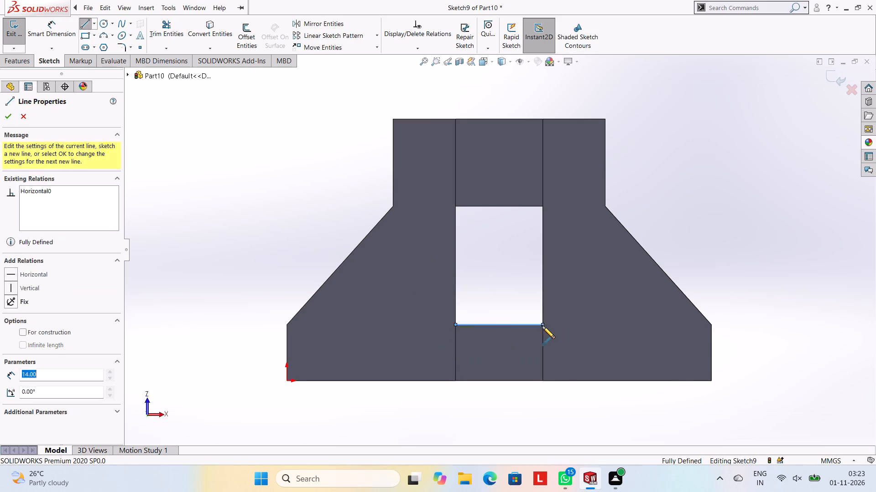
{"action": "left_click", "coordinate": [542, 381]}
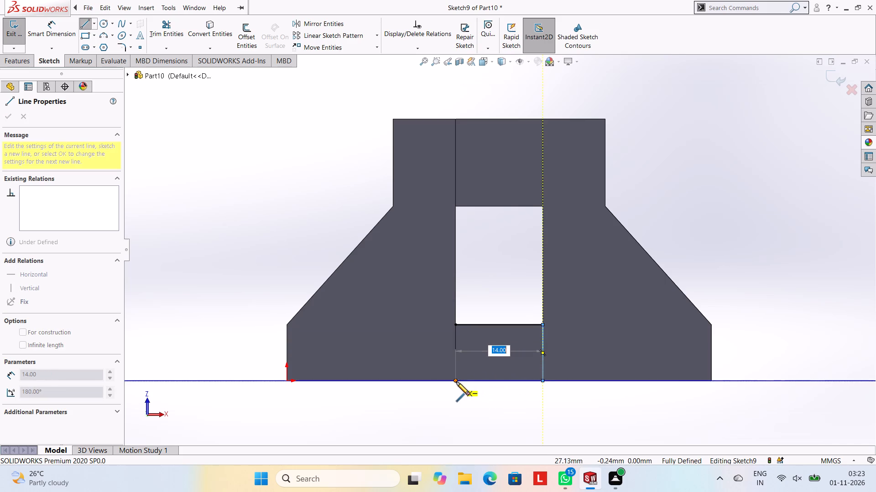
{"action": "left_click", "coordinate": [456, 381]}
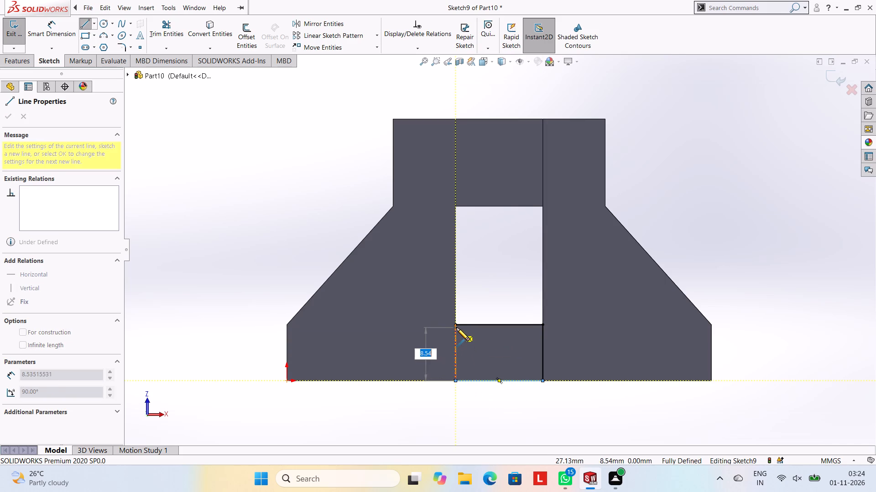
{"action": "left_click", "coordinate": [456, 323]}
{"action": "key", "text": "Escape"}
{"action": "key", "text": "Escape"}
{"action": "key", "text": "Escape"}
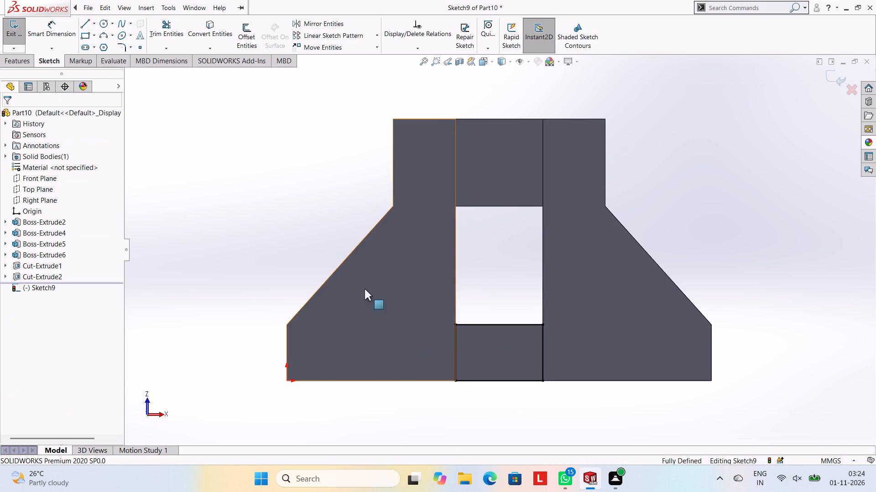
Cut the 14 by 9 mm rectangle lengthwise through the base plate with a blind depth of 65 mm.
{"action": "middle_click_drag", "start_coordinate": [326, 169], "coordinate": [334, 230]}
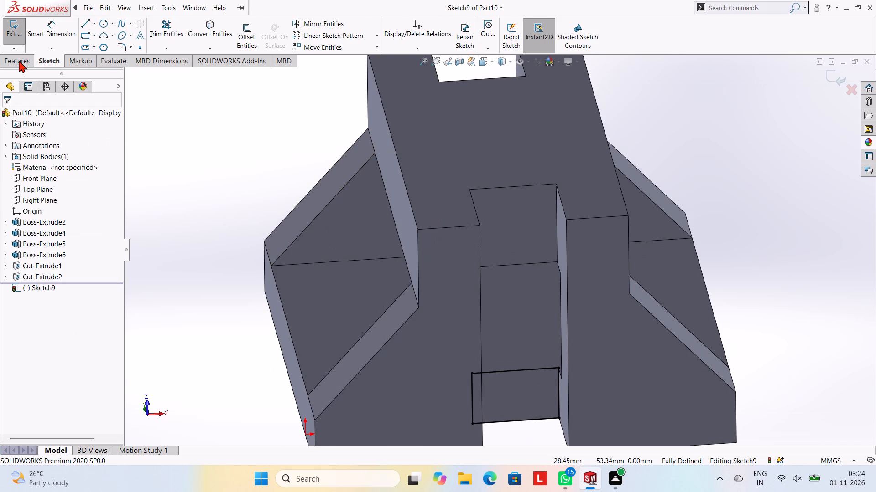
{"action": "left_click", "coordinate": [19, 60]}
{"action": "left_click", "coordinate": [158, 34]}
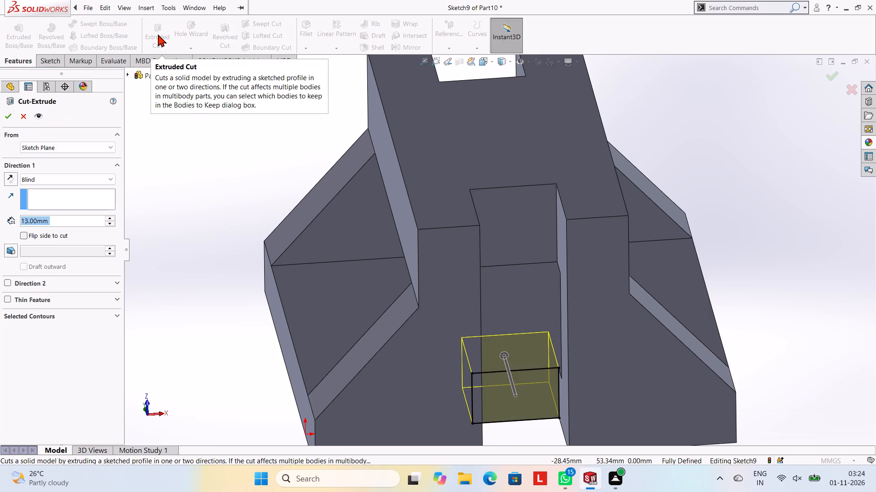
{"action": "left_click", "coordinate": [68, 216]}
{"action": "key", "text": "BackSpace"}
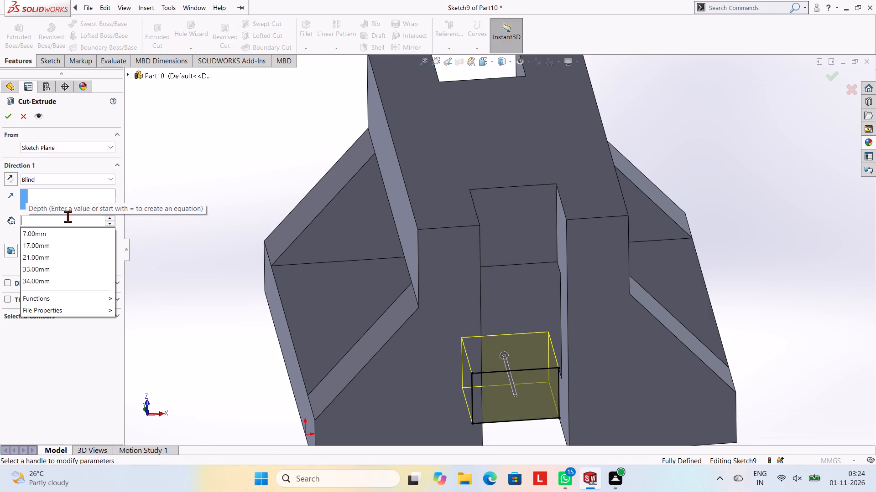
{"action": "type", "text": "65"}
{"action": "key", "text": "Return"}
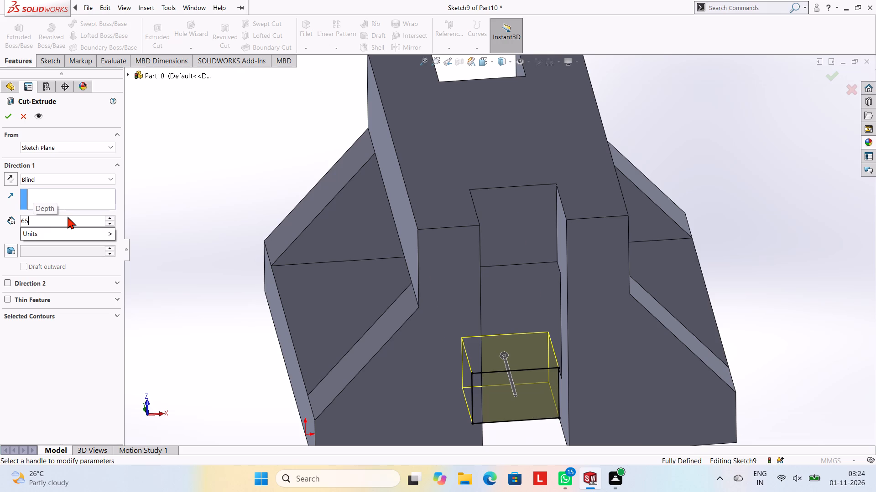
{"action": "scroll", "coordinate": [271, 170], "scroll_direction": "up", "scroll_amount": 2}
{"action": "middle_click_drag", "start_coordinate": [294, 183], "coordinate": [378, 258]}
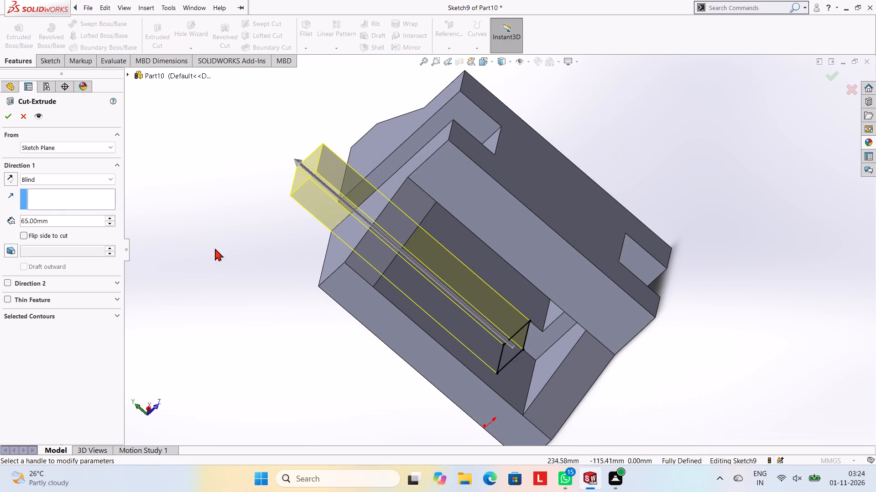
{"action": "left_click", "coordinate": [6, 119]}
{"action": "left_click", "coordinate": [224, 130]}
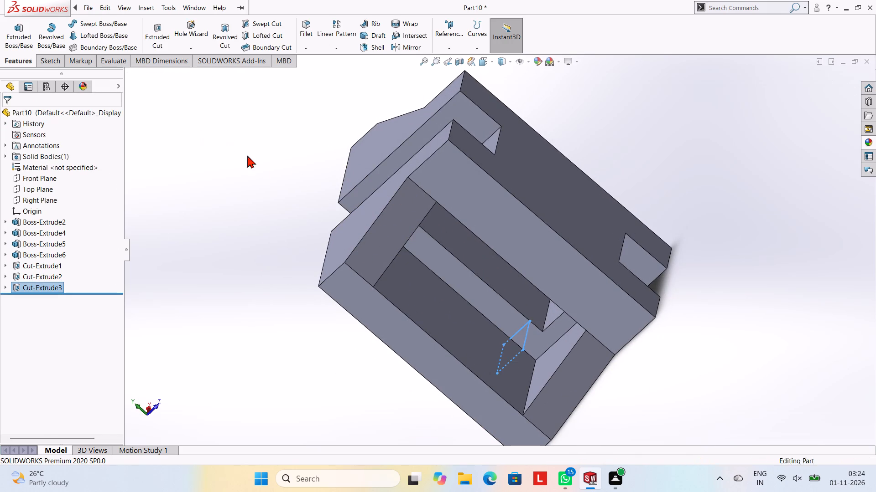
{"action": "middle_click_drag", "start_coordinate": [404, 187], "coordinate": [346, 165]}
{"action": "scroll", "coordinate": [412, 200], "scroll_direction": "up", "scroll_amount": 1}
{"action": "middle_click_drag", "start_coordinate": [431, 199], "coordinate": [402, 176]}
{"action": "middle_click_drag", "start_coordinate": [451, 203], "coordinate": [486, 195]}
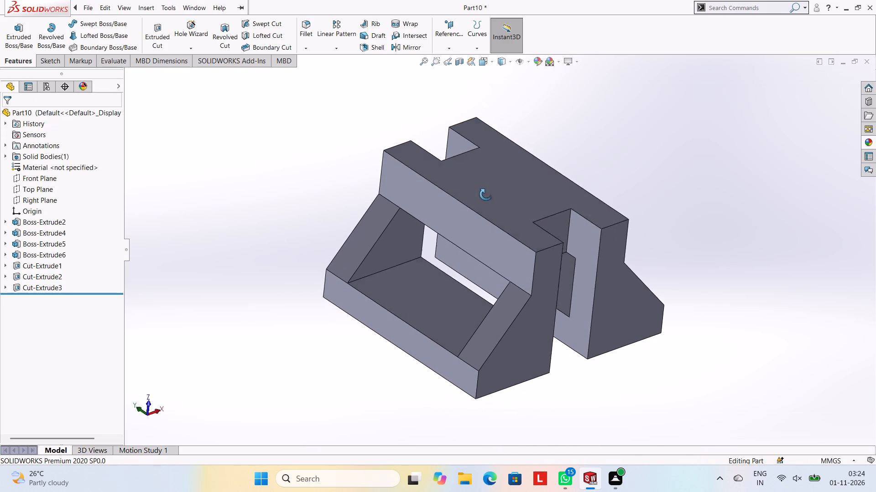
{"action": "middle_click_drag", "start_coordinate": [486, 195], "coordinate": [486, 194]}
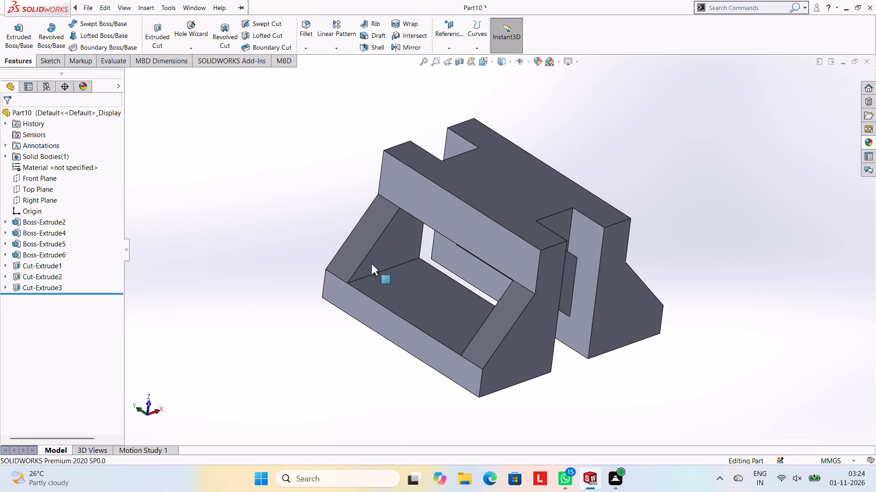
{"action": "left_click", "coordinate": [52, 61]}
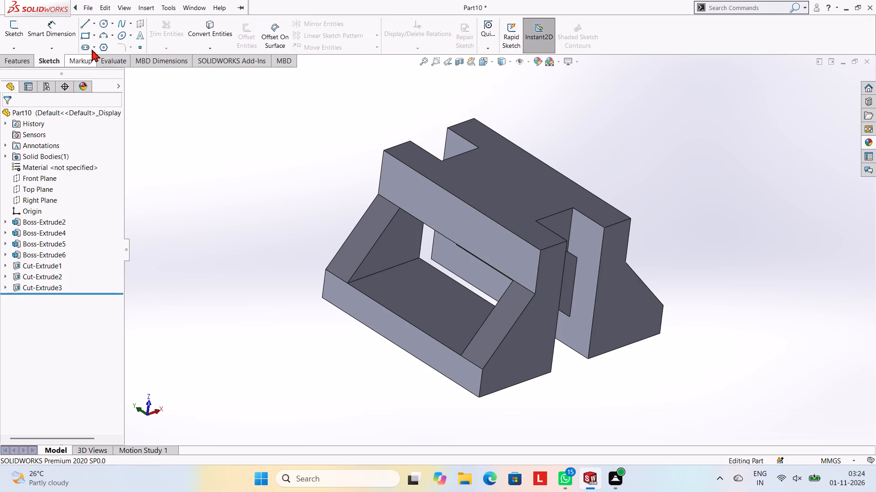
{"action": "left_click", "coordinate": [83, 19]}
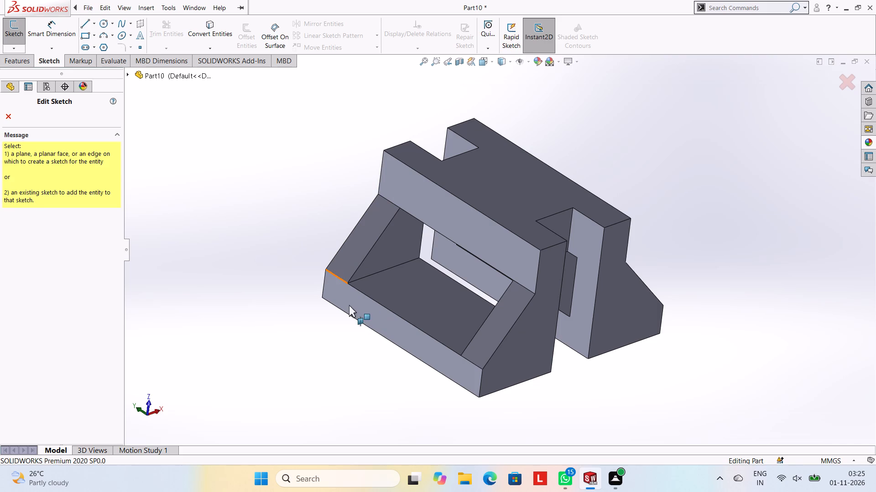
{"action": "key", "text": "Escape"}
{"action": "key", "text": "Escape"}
On the base plate's long outer side face, sketch a 34 mm line from the bottom edge's midpoint, perpendicular to it towards the top block.
{"action": "left_click", "coordinate": [389, 329]}
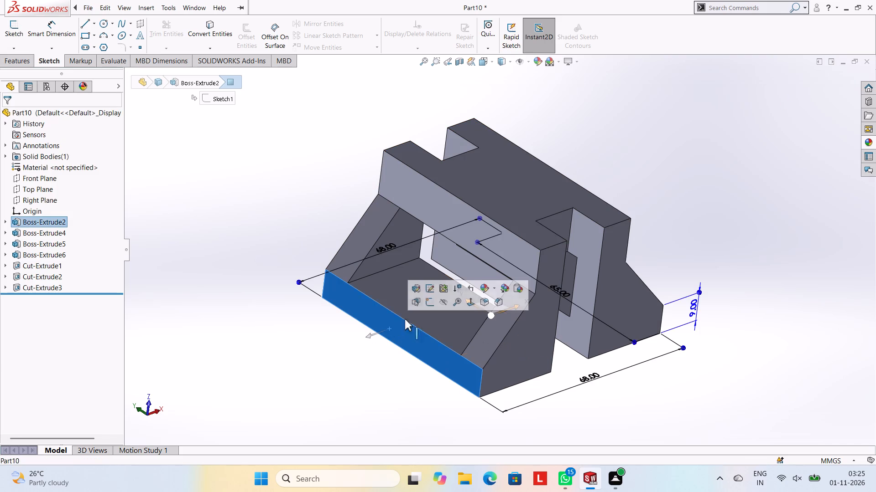
{"action": "left_click", "coordinate": [431, 300]}
{"action": "key", "text": "ctrl+8"}
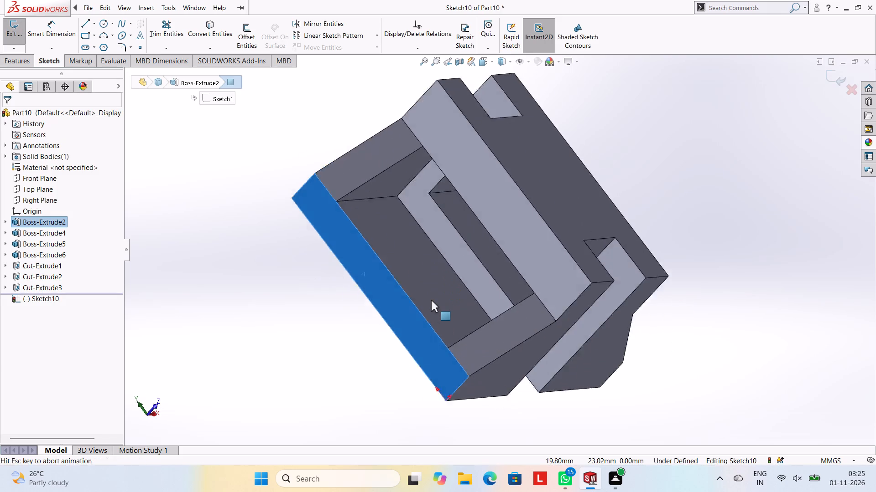
{"action": "left_click", "coordinate": [87, 26]}
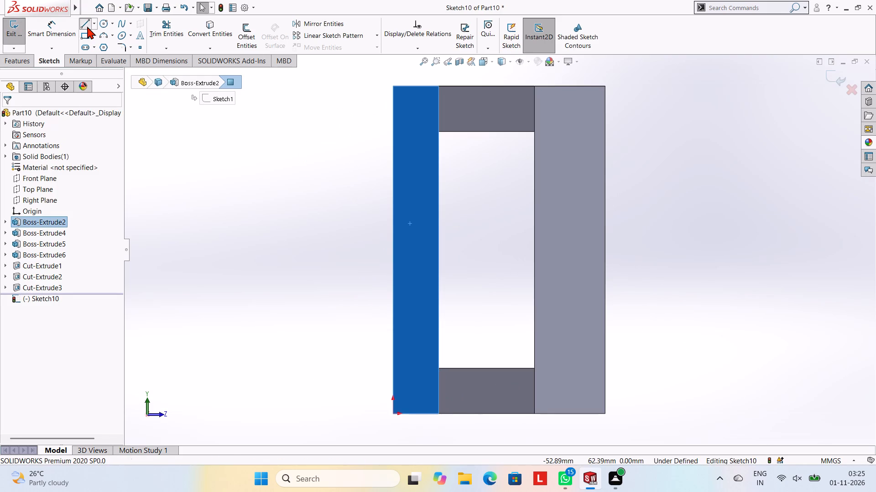
{"action": "left_click", "coordinate": [393, 250]}
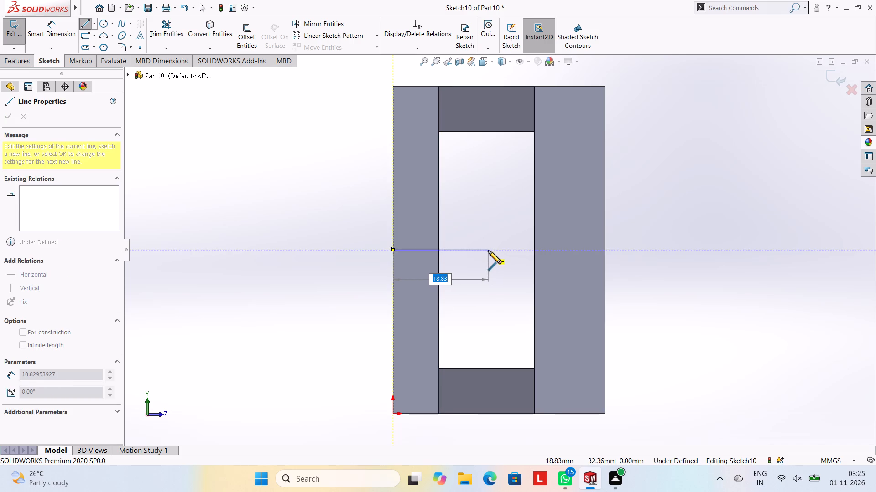
{"action": "type", "text": "34"}
{"action": "key", "text": "Return"}
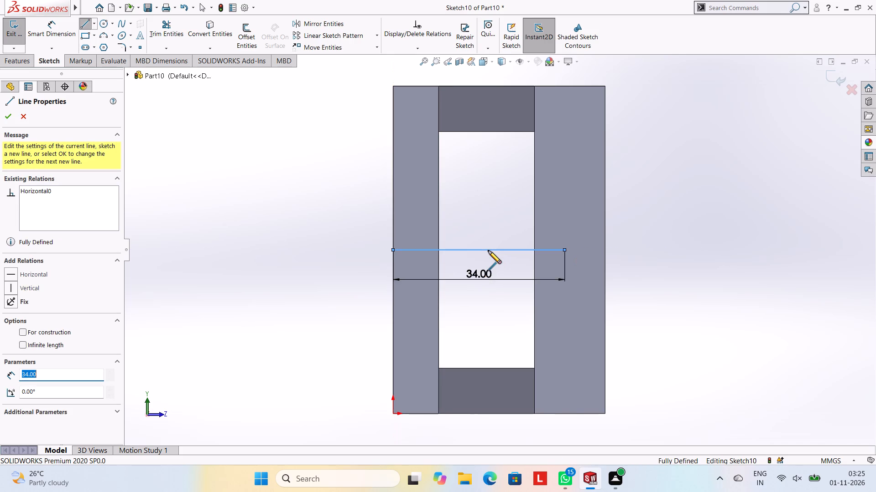
{"action": "key", "text": "Escape"}
{"action": "key", "text": "Escape"}
{"action": "key", "text": "Escape"}
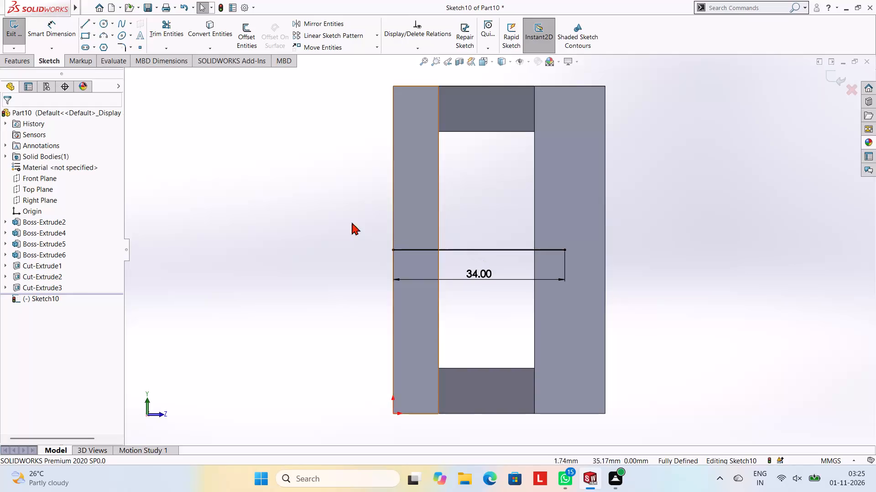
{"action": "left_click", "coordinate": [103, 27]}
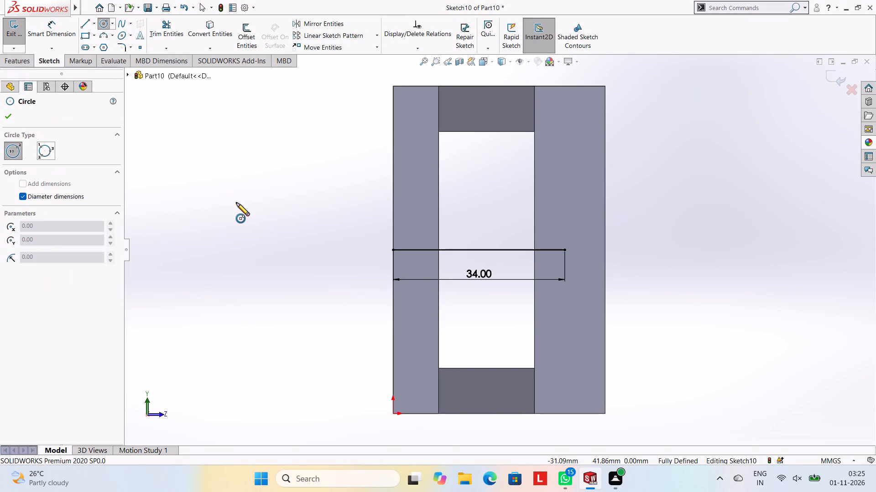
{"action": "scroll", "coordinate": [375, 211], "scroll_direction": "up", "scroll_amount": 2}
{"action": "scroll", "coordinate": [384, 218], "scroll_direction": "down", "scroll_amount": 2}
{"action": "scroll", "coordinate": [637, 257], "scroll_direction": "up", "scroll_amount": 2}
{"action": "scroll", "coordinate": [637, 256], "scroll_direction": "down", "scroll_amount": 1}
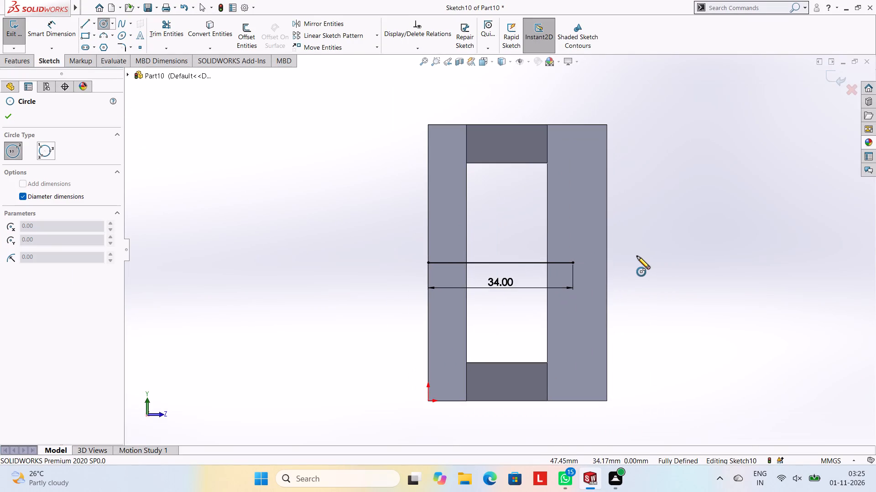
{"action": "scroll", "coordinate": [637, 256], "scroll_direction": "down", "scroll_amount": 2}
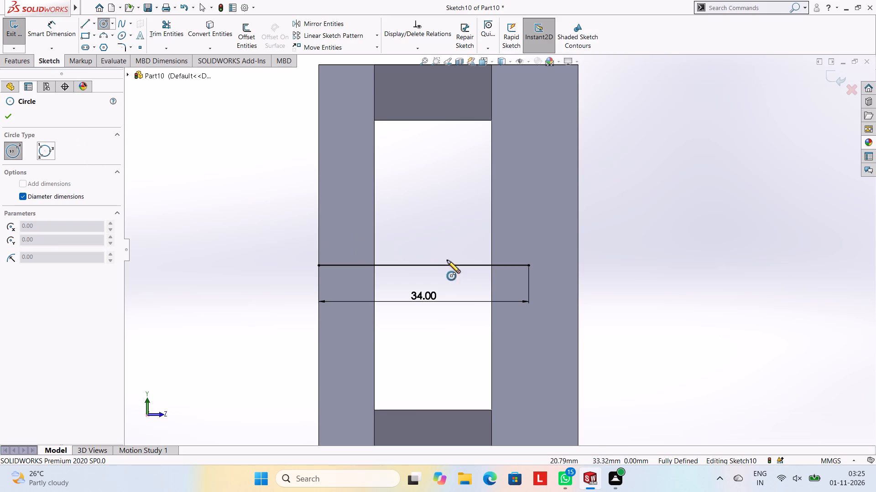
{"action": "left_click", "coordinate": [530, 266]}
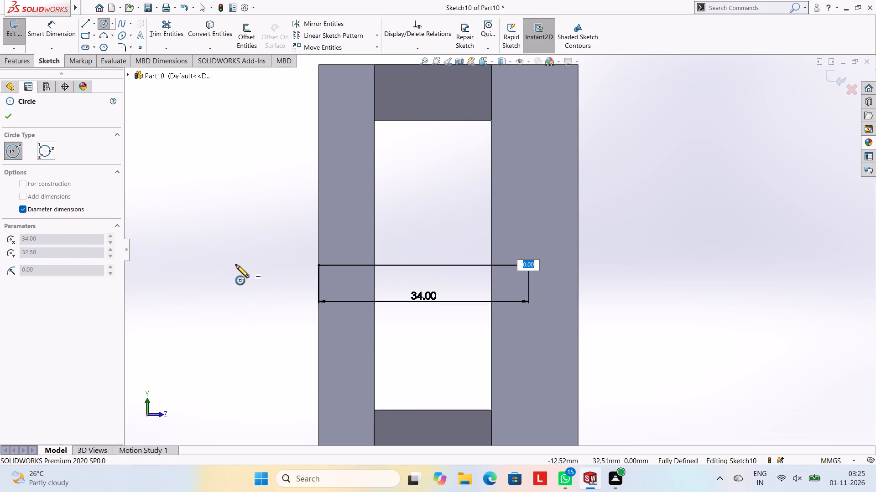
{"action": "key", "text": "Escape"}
Sketch a 30 mm diameter circle centred on the upper end of the 34 mm line.
{"action": "scroll", "coordinate": [590, 287], "scroll_direction": "down", "scroll_amount": 1}
{"action": "scroll", "coordinate": [604, 285], "scroll_direction": "up", "scroll_amount": 3}
{"action": "scroll", "coordinate": [601, 277], "scroll_direction": "down", "scroll_amount": 2}
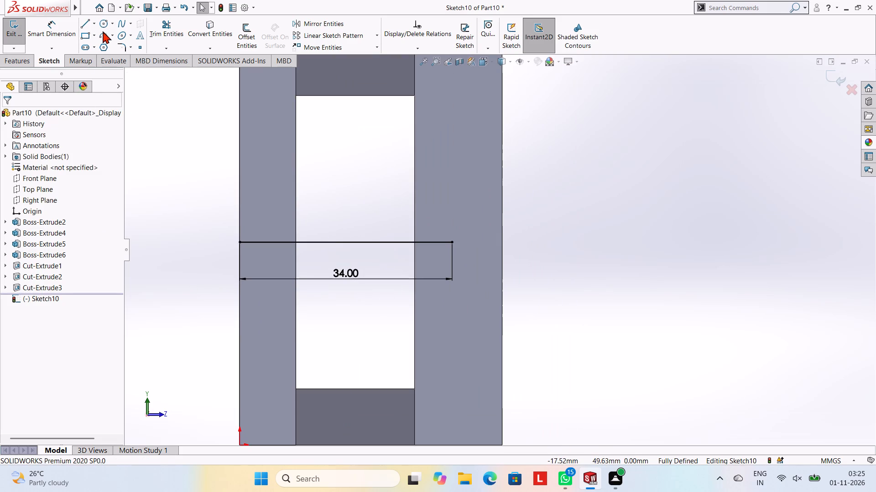
{"action": "left_click", "coordinate": [103, 27]}
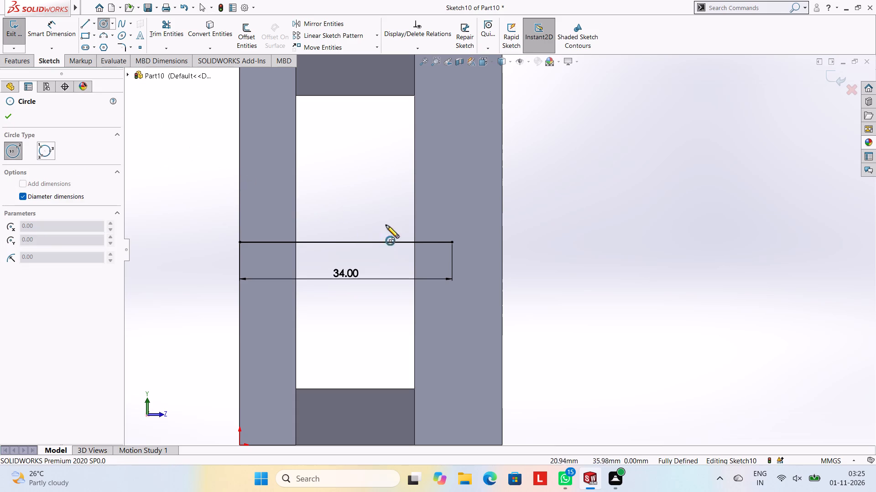
{"action": "left_click", "coordinate": [452, 242]}
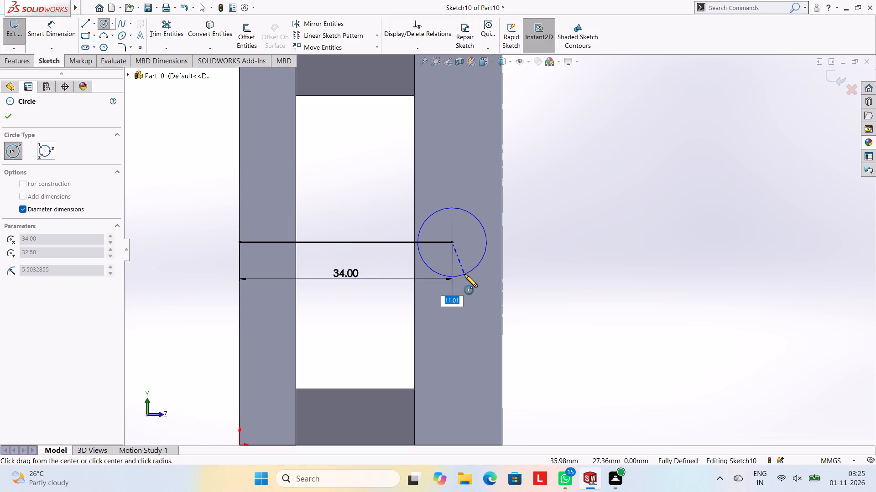
{"action": "type", "text": "30"}
{"action": "key", "text": "Return"}
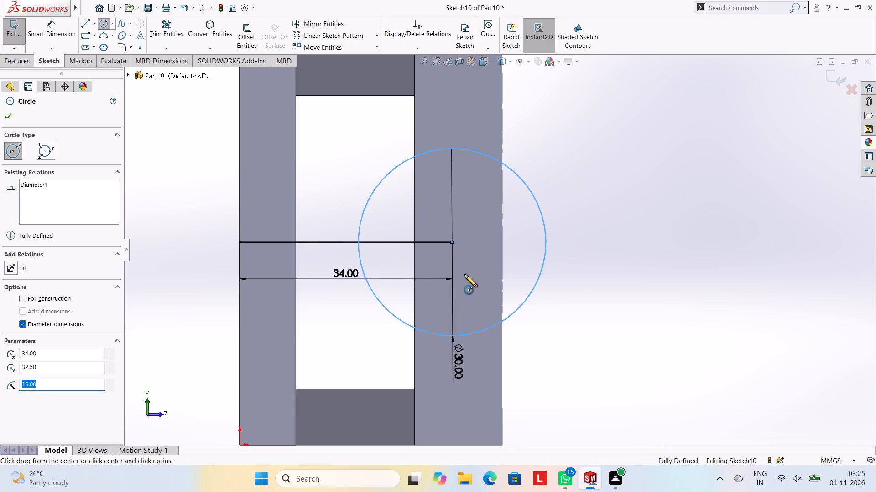
{"action": "key", "text": "Escape"}
{"action": "key", "text": "Escape"}
{"action": "key", "text": "Escape"}
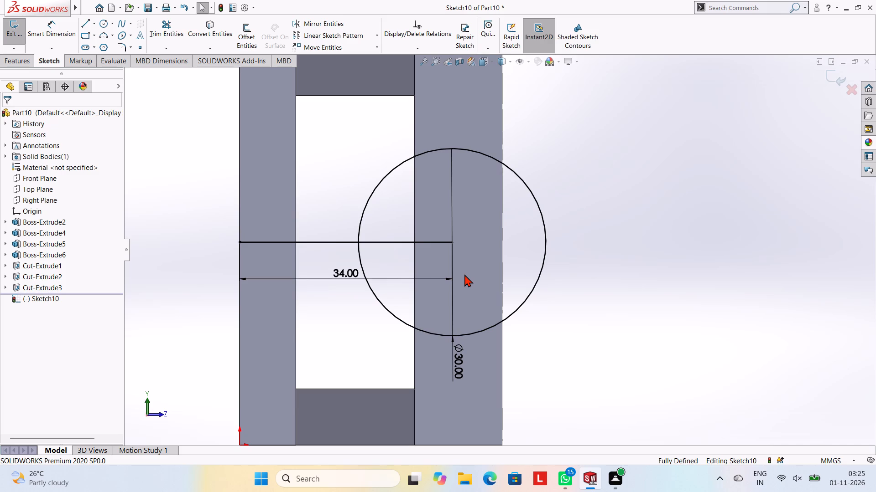
Undo the 30 mm circle and the 34 mm line on the base plate's side face, and exit the emptied sketch.
{"action": "scroll", "coordinate": [611, 155], "scroll_direction": "up", "scroll_amount": 1}
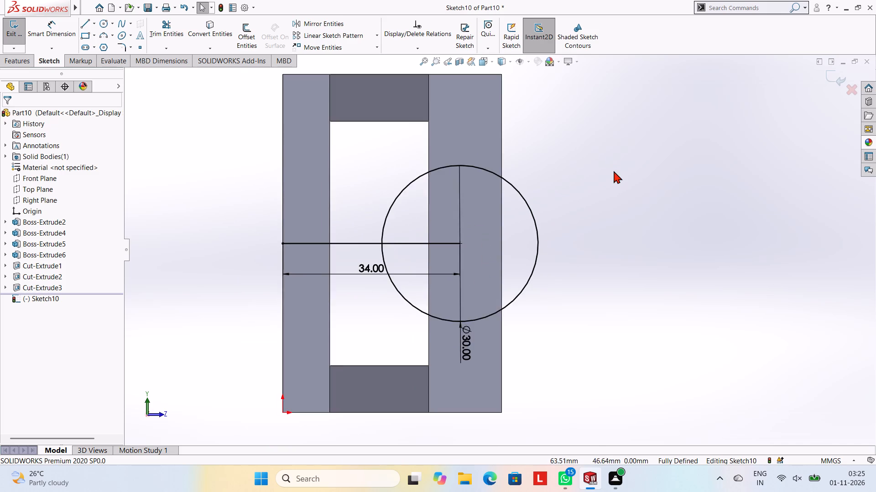
{"action": "scroll", "coordinate": [614, 171], "scroll_direction": "up", "scroll_amount": 1}
{"action": "middle_click_drag", "start_coordinate": [614, 171], "coordinate": [581, 162]}
{"action": "scroll", "coordinate": [581, 162], "scroll_direction": "up", "scroll_amount": 1}
{"action": "middle_click_drag", "start_coordinate": [513, 220], "coordinate": [511, 149]}
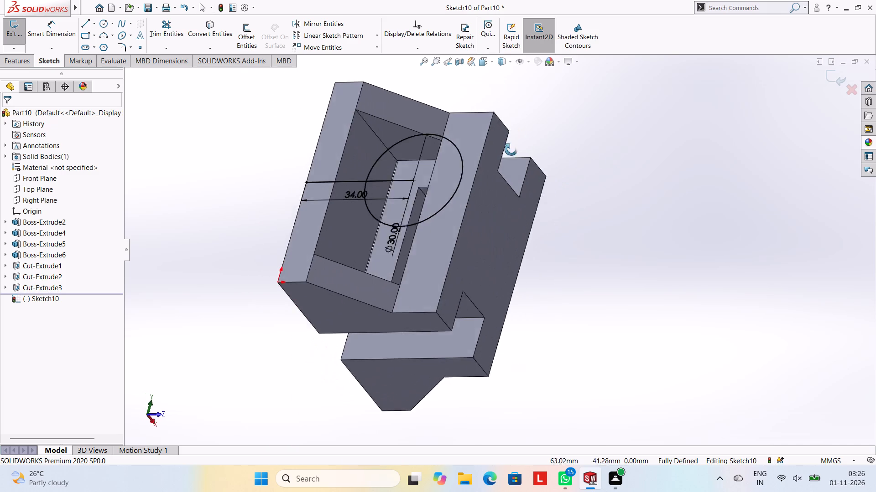
{"action": "middle_click_drag", "start_coordinate": [511, 149], "coordinate": [516, 151]}
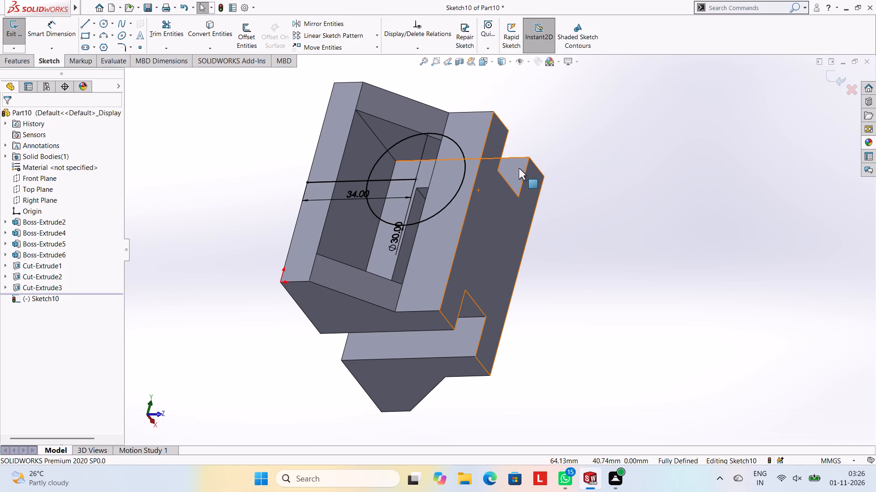
{"action": "key", "text": "Escape"}
{"action": "key", "text": "grave"}
{"action": "key", "text": "ctrl+z"}
{"action": "key", "text": "ctrl+z"}
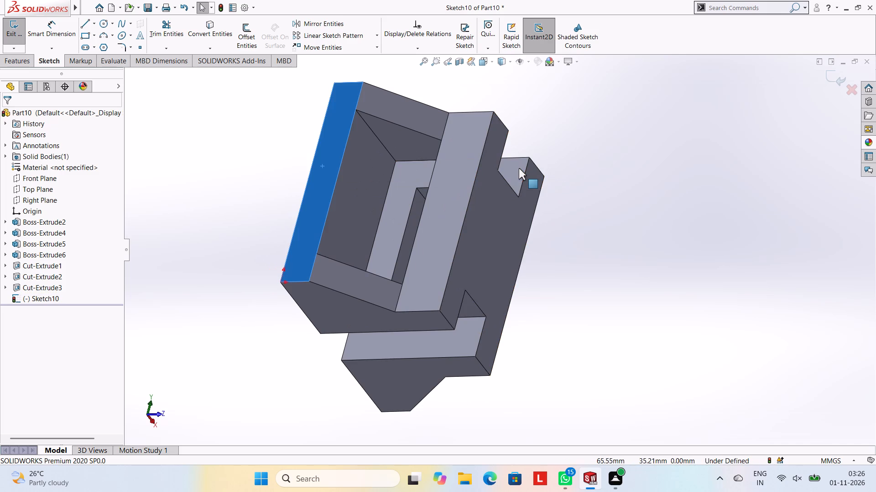
{"action": "key", "text": "Escape"}
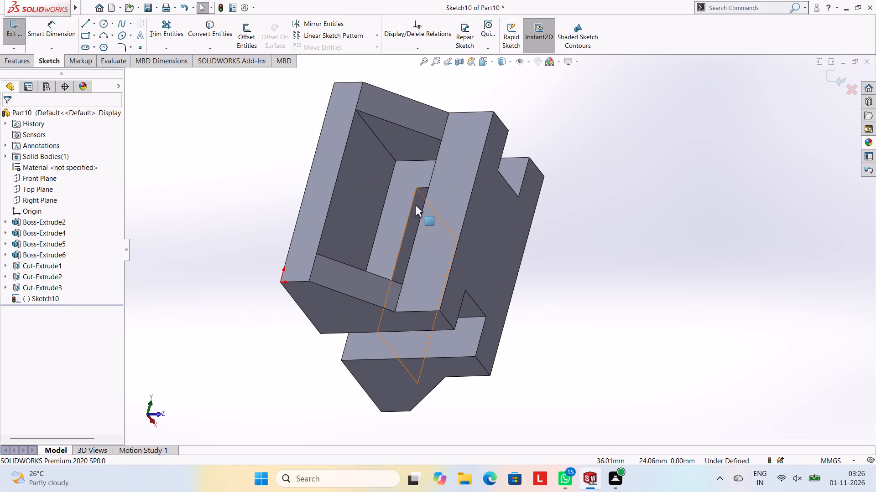
{"action": "key", "text": "Escape"}
{"action": "middle_click_drag", "start_coordinate": [513, 197], "coordinate": [554, 210]}
{"action": "left_click", "coordinate": [484, 190]}
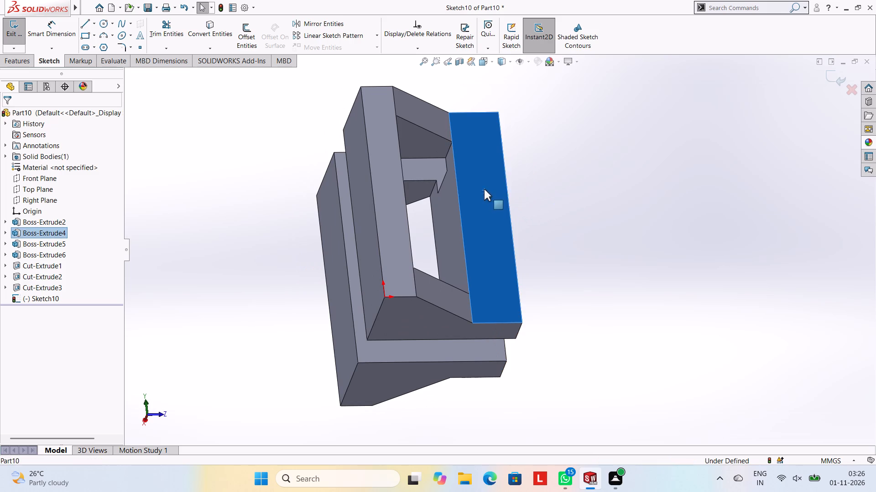
{"action": "left_click", "coordinate": [828, 78]}
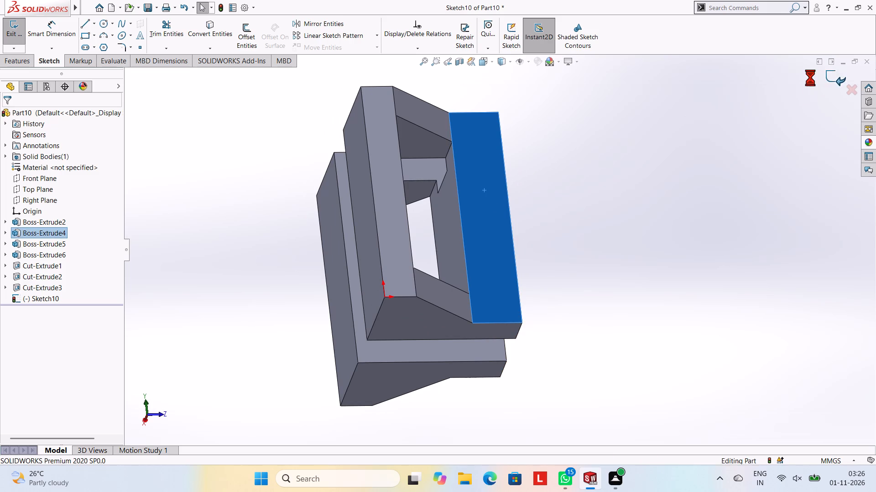
On the top block's long side face, sketch a 34 mm line from the base plate's bottom edge midpoint, perpendicular to that edge.
{"action": "left_click", "coordinate": [490, 193]}
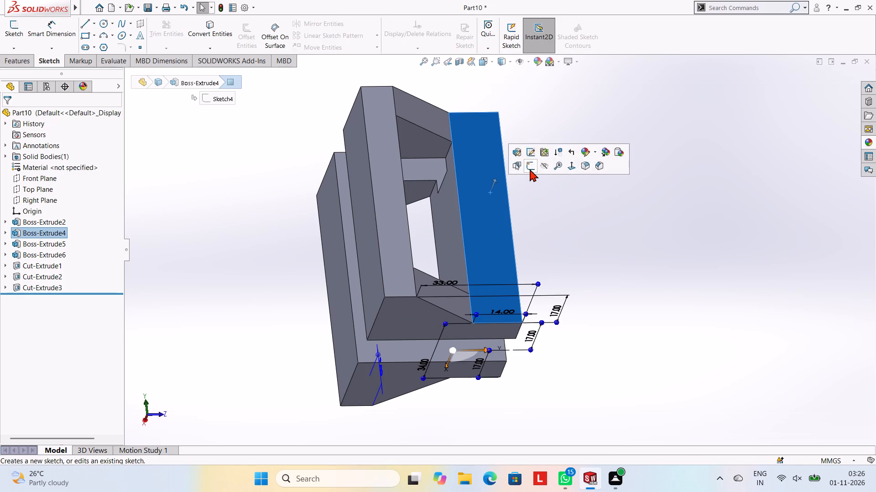
{"action": "left_click", "coordinate": [530, 169]}
{"action": "key", "text": "ctrl+8"}
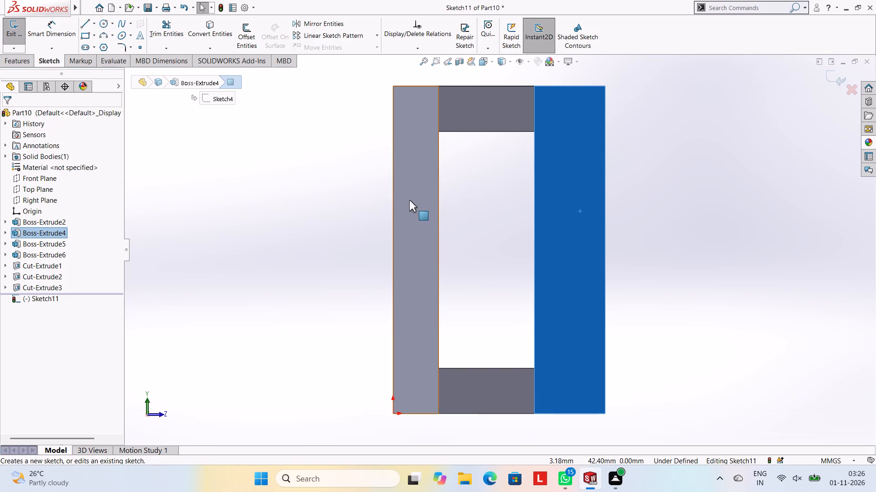
{"action": "left_click", "coordinate": [86, 26]}
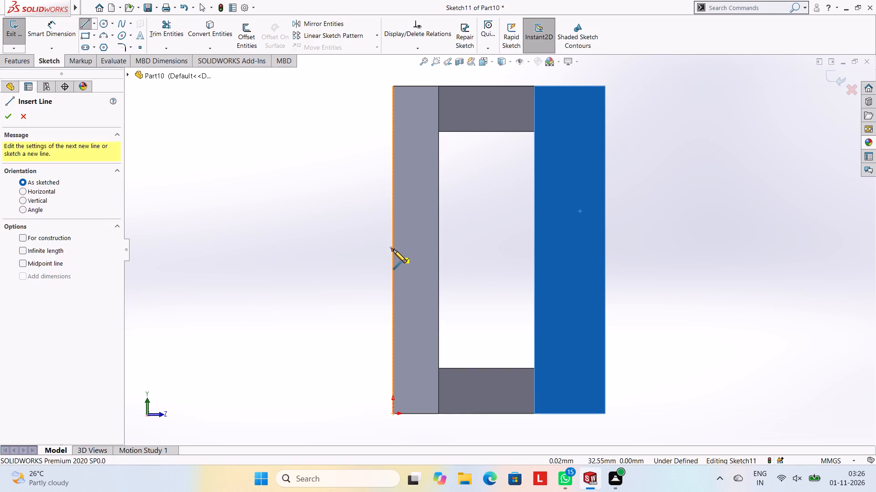
{"action": "left_click", "coordinate": [392, 250]}
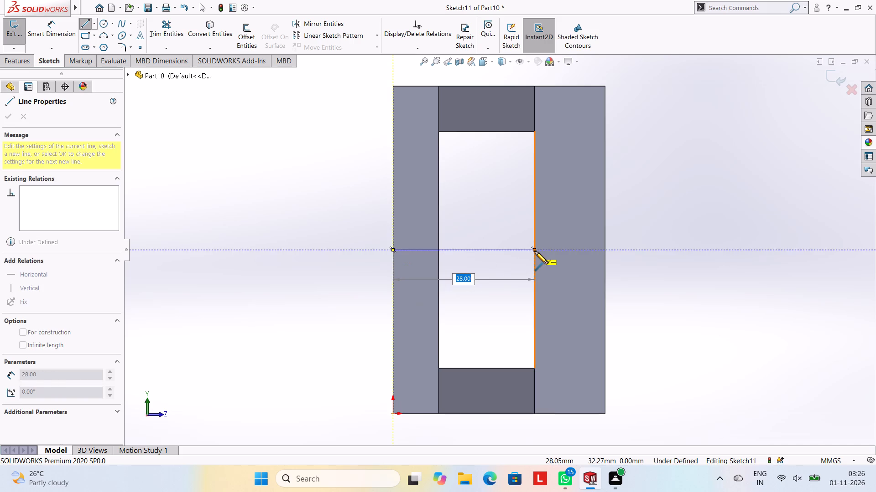
{"action": "type", "text": "34"}
{"action": "key", "text": "Return"}
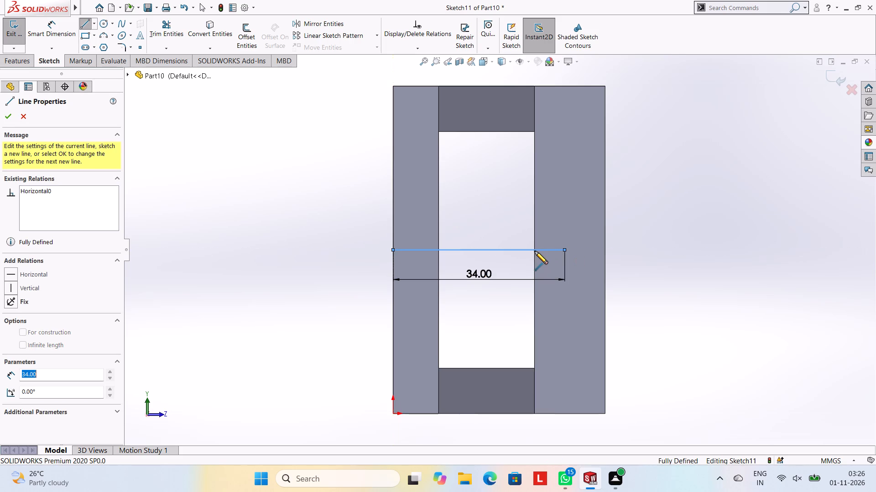
{"action": "key", "text": "Escape"}
{"action": "key", "text": "Escape"}
{"action": "key", "text": "Escape"}
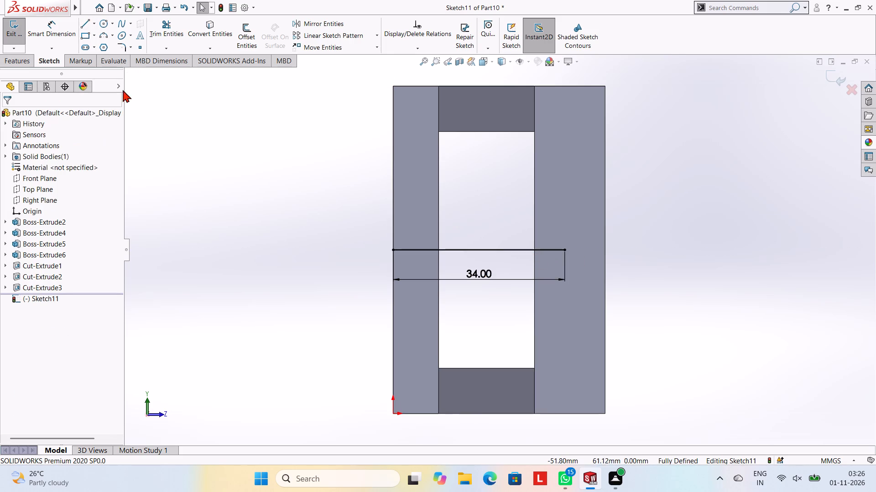
Sketch a 30 mm diameter circle centred on the end of the 34 mm line within the top block.
{"action": "left_click", "coordinate": [101, 25]}
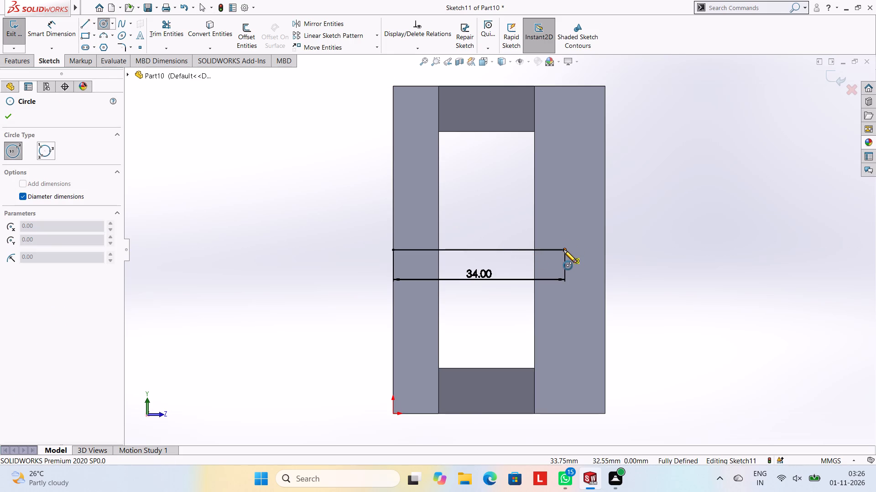
{"action": "left_click", "coordinate": [564, 250]}
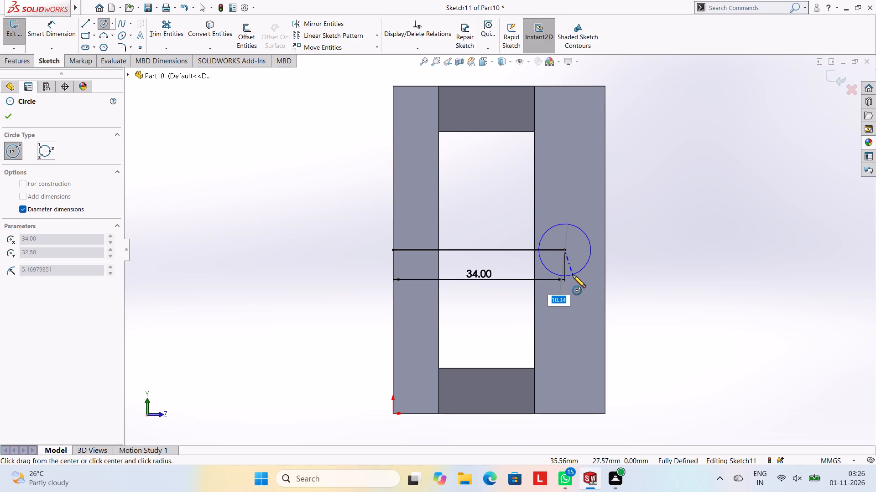
{"action": "type", "text": "30"}
{"action": "key", "text": "Return"}
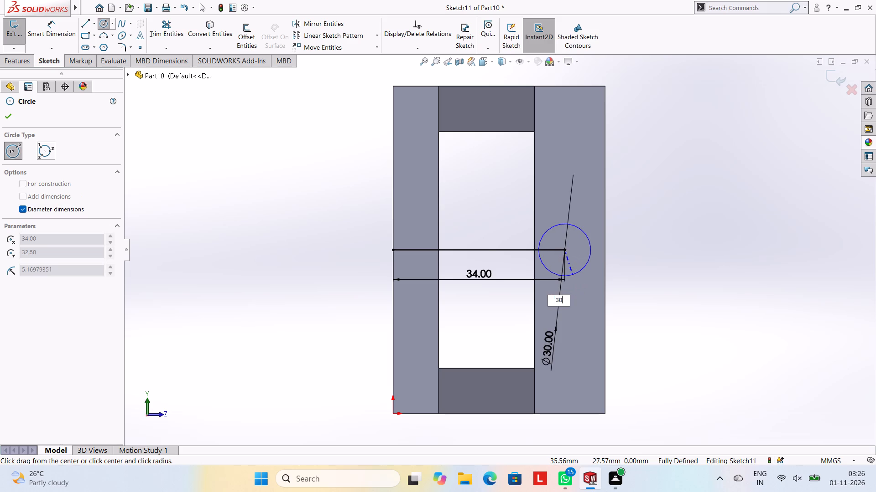
{"action": "key", "text": "Escape"}
{"action": "key", "text": "Escape"}
{"action": "key", "text": "Escape"}
{"action": "key", "text": "Escape"}
{"action": "key", "text": "Escape"}
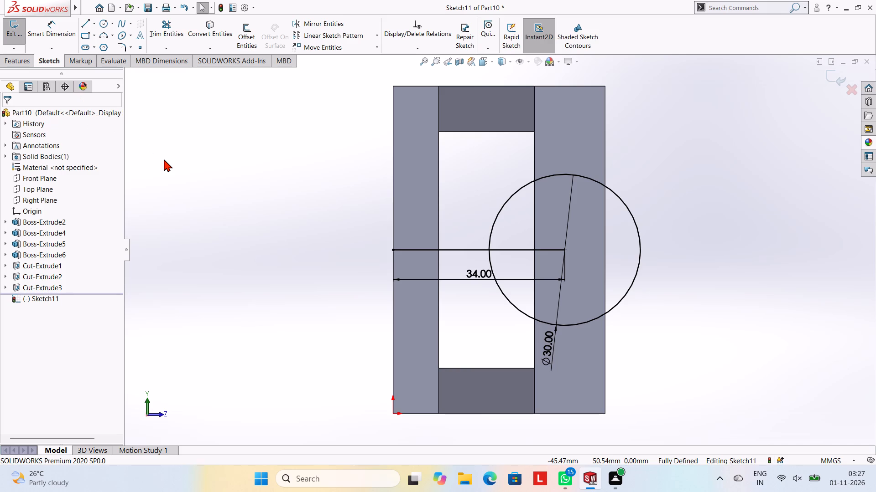
Extrude all four regions of the 30 mm circle 37 mm blind, with the direction reversed through the top block and the result merged.
{"action": "middle_click_drag", "start_coordinate": [656, 189], "coordinate": [597, 163]}
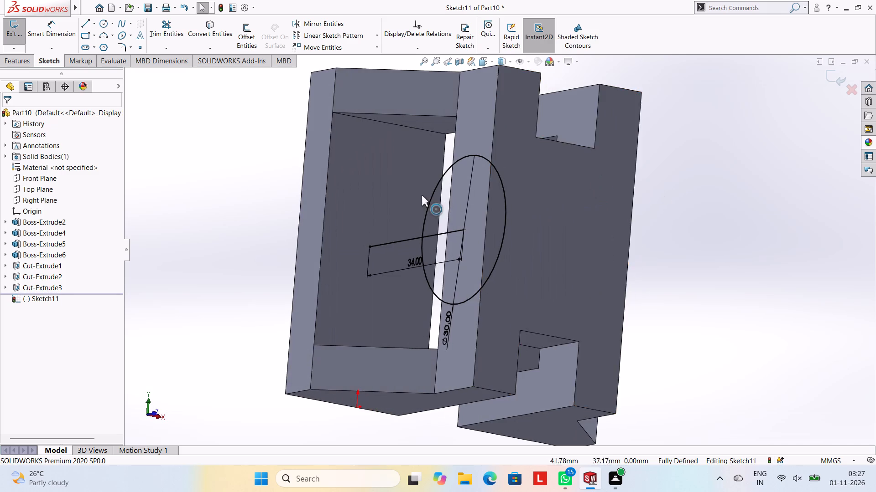
{"action": "left_click", "coordinate": [23, 61]}
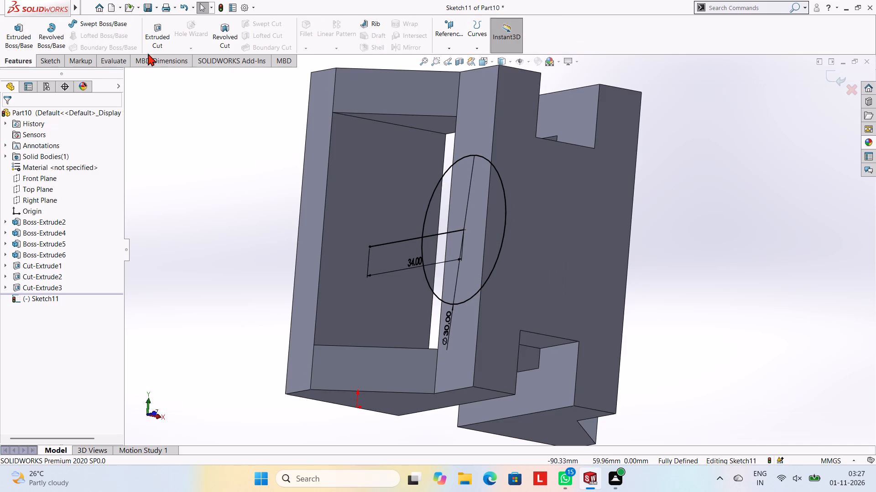
{"action": "left_click", "coordinate": [16, 31]}
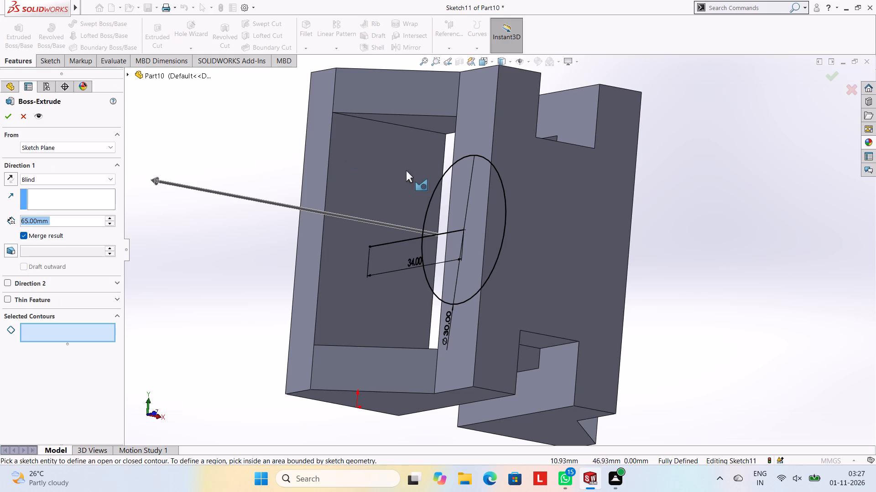
{"action": "left_click", "coordinate": [447, 191]}
{"action": "middle_click_drag", "start_coordinate": [447, 191], "coordinate": [472, 199]}
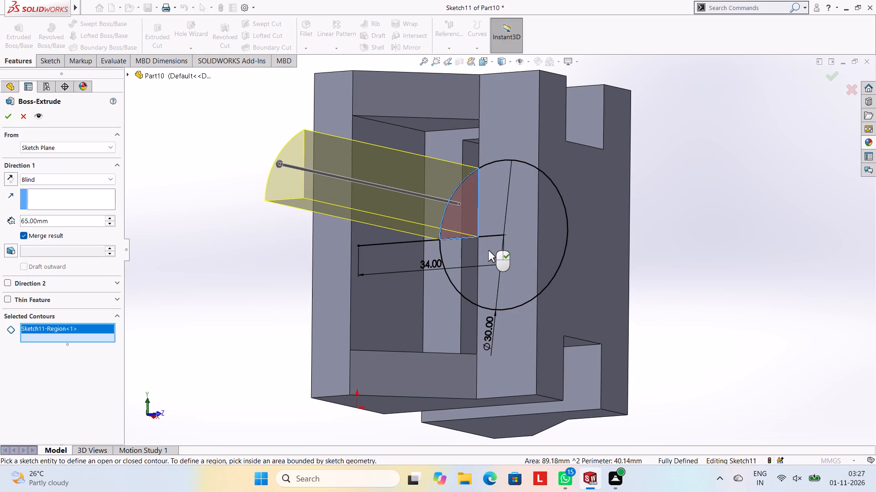
{"action": "left_click", "coordinate": [468, 256]}
{"action": "left_click", "coordinate": [499, 215]}
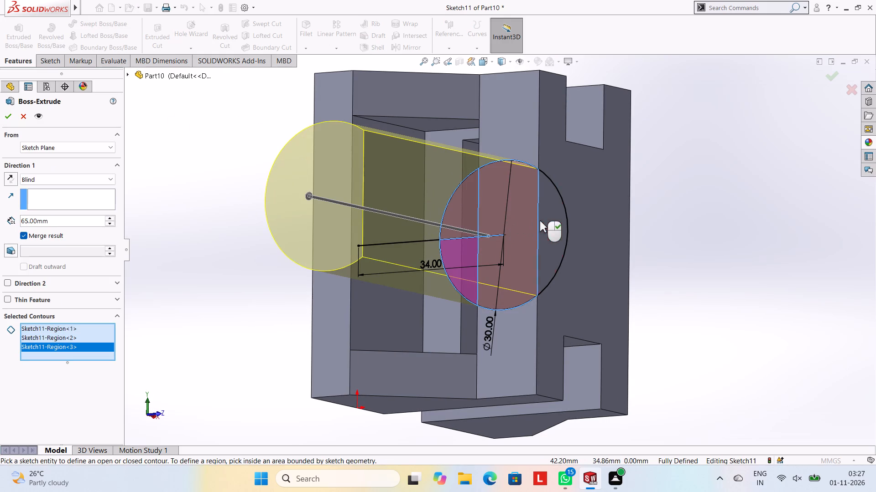
{"action": "left_click", "coordinate": [545, 222]}
{"action": "left_click", "coordinate": [11, 177]}
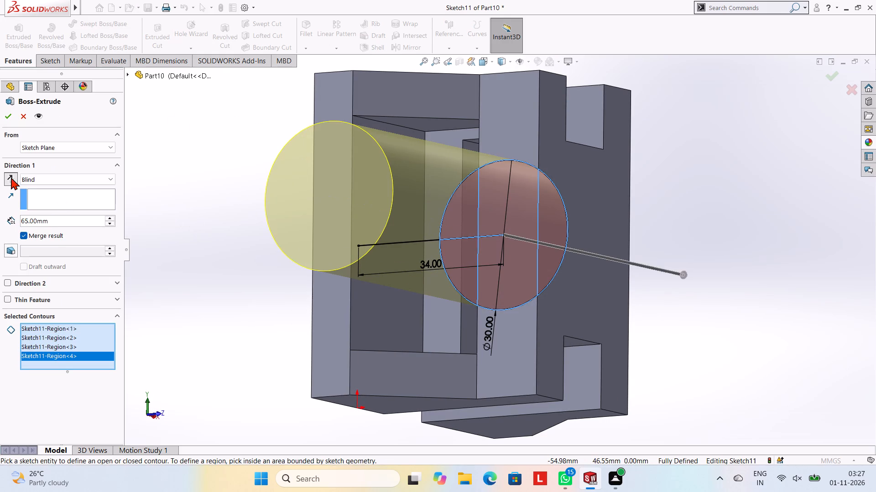
{"action": "left_click", "coordinate": [65, 220]}
{"action": "key", "text": "BackSpace"}
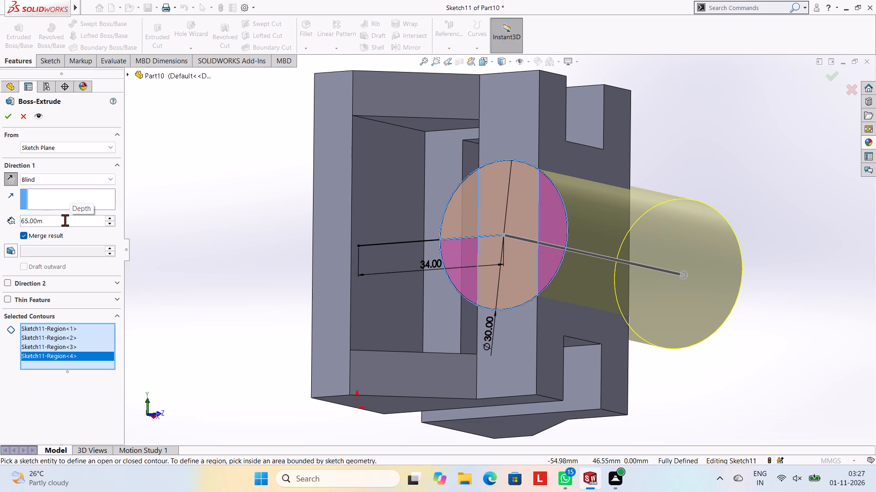
{"action": "key", "text": "BackSpace"}
{"action": "key", "text": "BackSpace"}
{"action": "key", "text": "BackSpace"}
{"action": "key", "text": "BackSpace"}
{"action": "key", "text": "BackSpace"}
{"action": "key", "text": "BackSpace"}
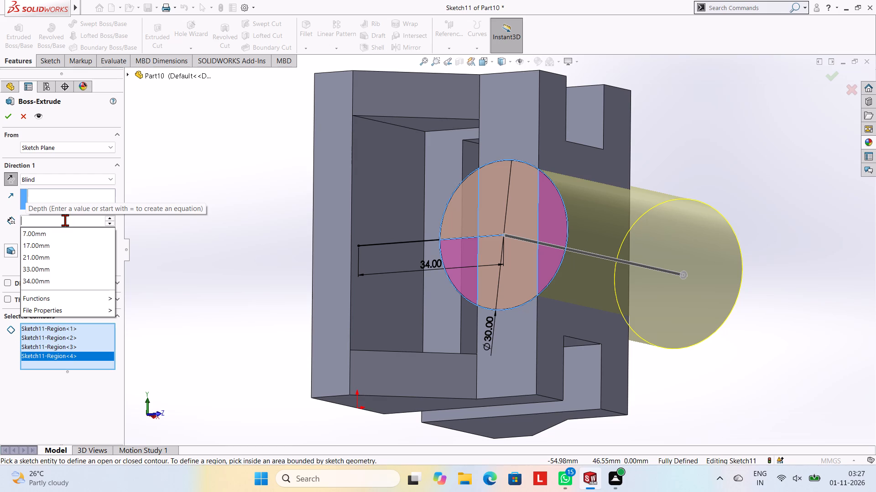
{"action": "type", "text": "37"}
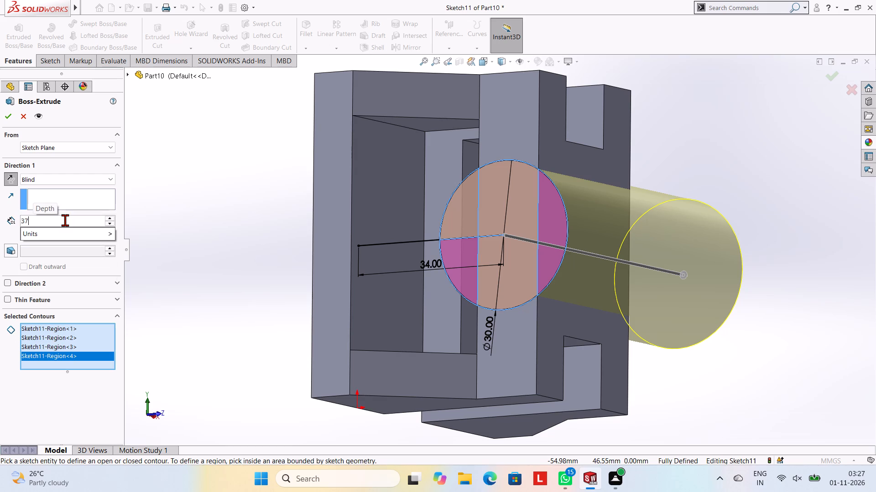
{"action": "left_click", "coordinate": [10, 116]}
{"action": "left_click", "coordinate": [195, 146]}
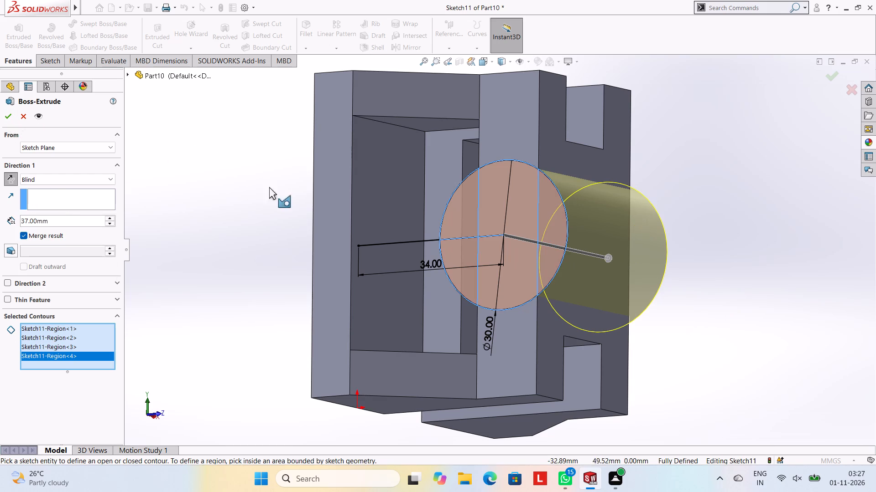
{"action": "middle_click_drag", "start_coordinate": [372, 198], "coordinate": [313, 160]}
{"action": "left_click", "coordinate": [6, 115]}
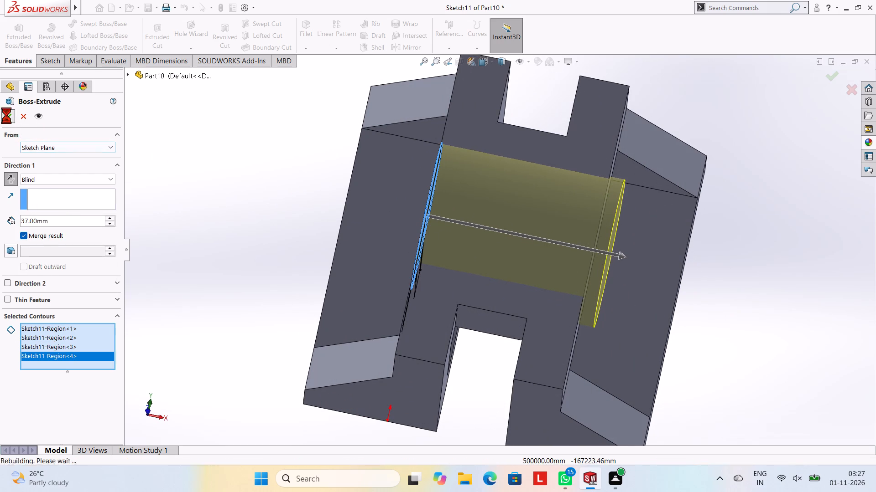
On the top block's long side face, sketch a 30 mm diameter circle concentric with the cylindrical boss.
{"action": "left_click_drag", "start_coordinate": [210, 136], "coordinate": [206, 137]}
{"action": "middle_click_drag", "start_coordinate": [224, 145], "coordinate": [211, 156]}
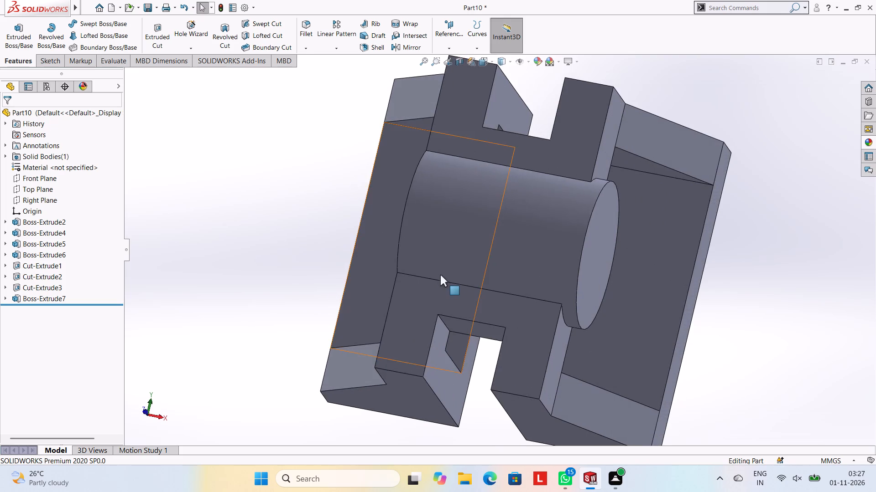
{"action": "middle_click_drag", "start_coordinate": [440, 274], "coordinate": [529, 210]}
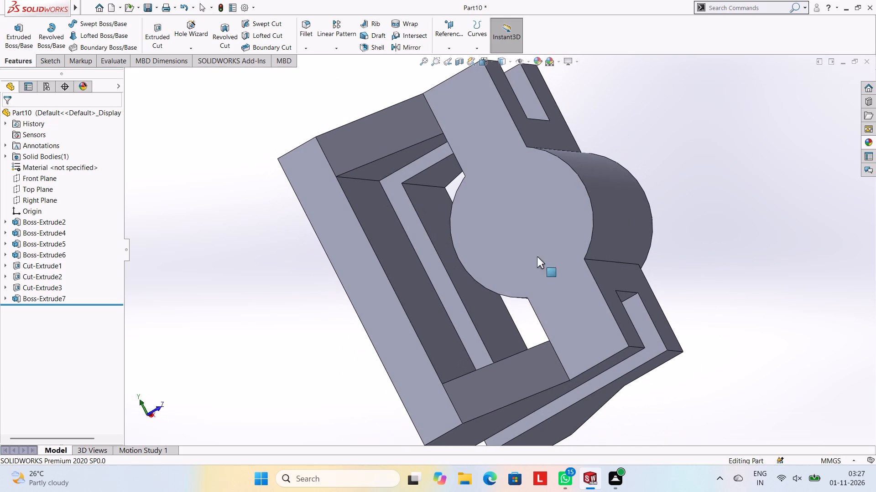
{"action": "middle_click_drag", "start_coordinate": [626, 142], "coordinate": [594, 133]}
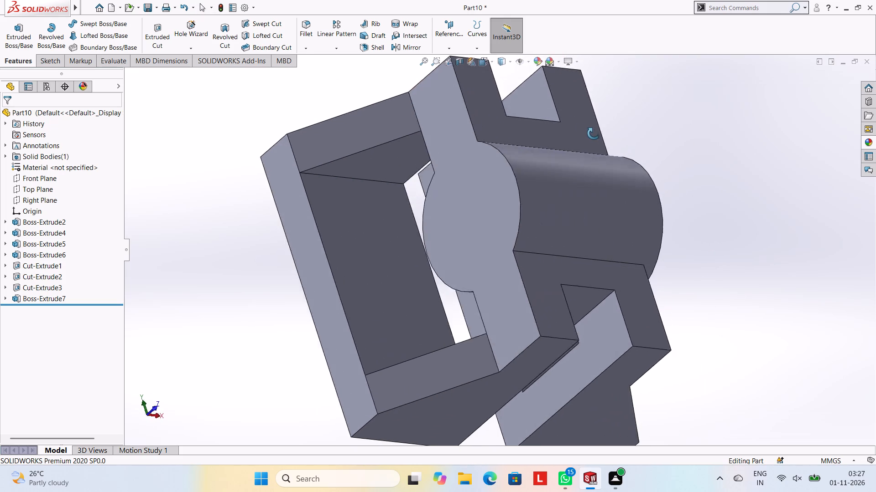
{"action": "middle_click_drag", "start_coordinate": [594, 133], "coordinate": [605, 135]}
{"action": "left_click", "coordinate": [486, 203]}
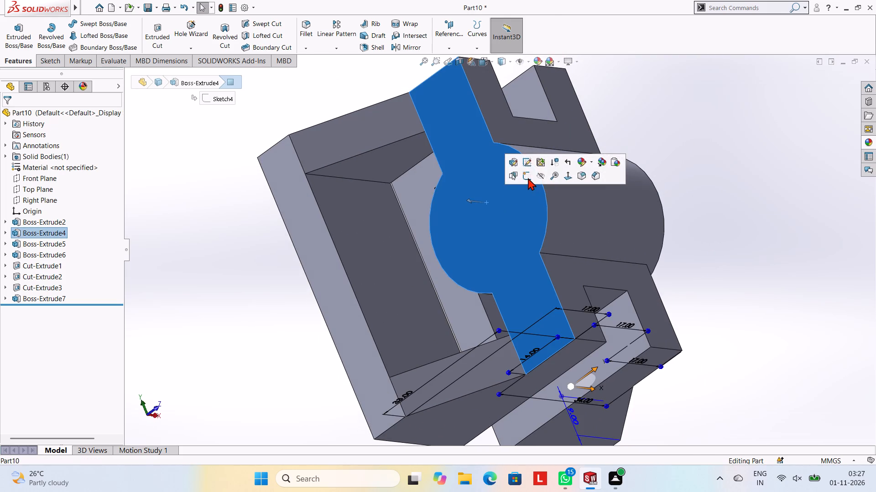
{"action": "left_click", "coordinate": [528, 178]}
{"action": "key", "text": "ctrl+8"}
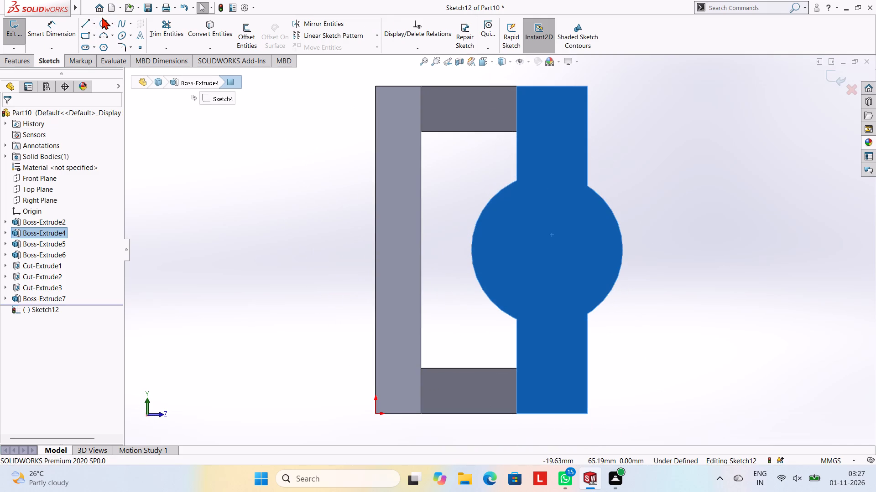
{"action": "left_click", "coordinate": [101, 19]}
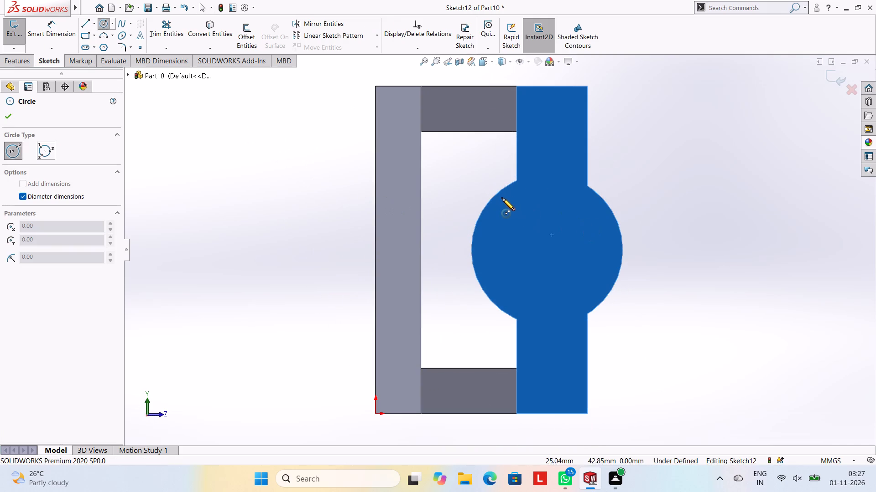
{"action": "left_click", "coordinate": [547, 250]}
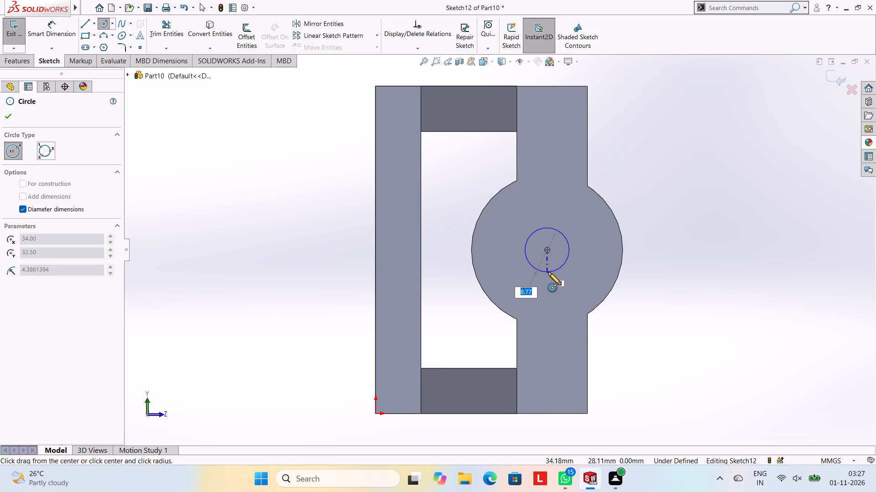
{"action": "type", "text": "30"}
{"action": "key", "text": "Return"}
{"action": "key", "text": "Escape"}
{"action": "key", "text": "Escape"}
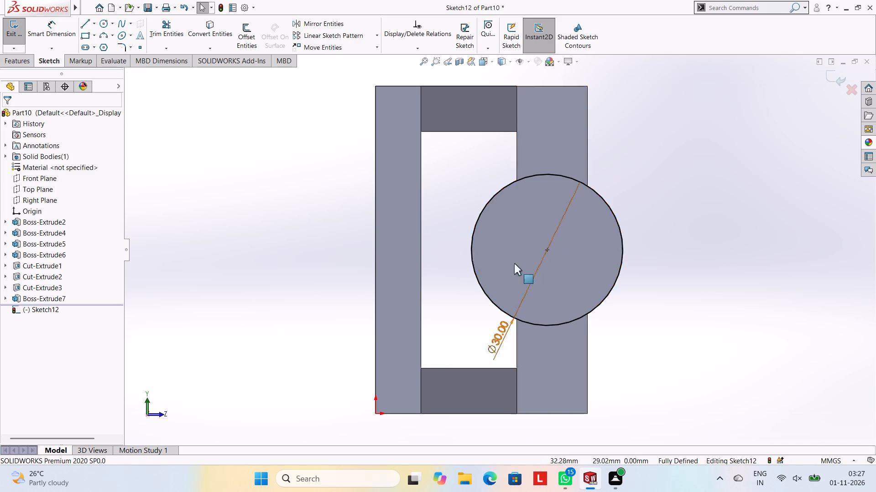
Extrude the 30 mm circle 3 mm blind outward from the top block's side face, with the result merged.
{"action": "left_click", "coordinate": [18, 63]}
{"action": "left_click", "coordinate": [27, 38]}
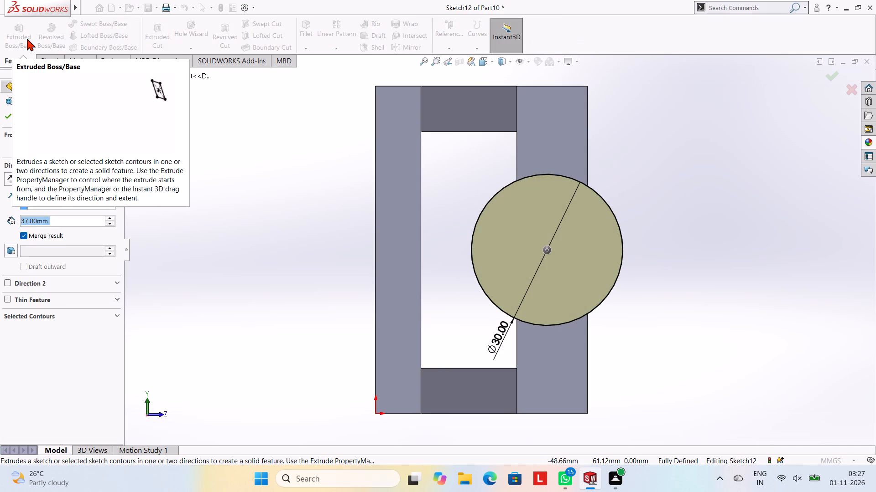
{"action": "key", "text": "3"}
{"action": "key", "text": "Return"}
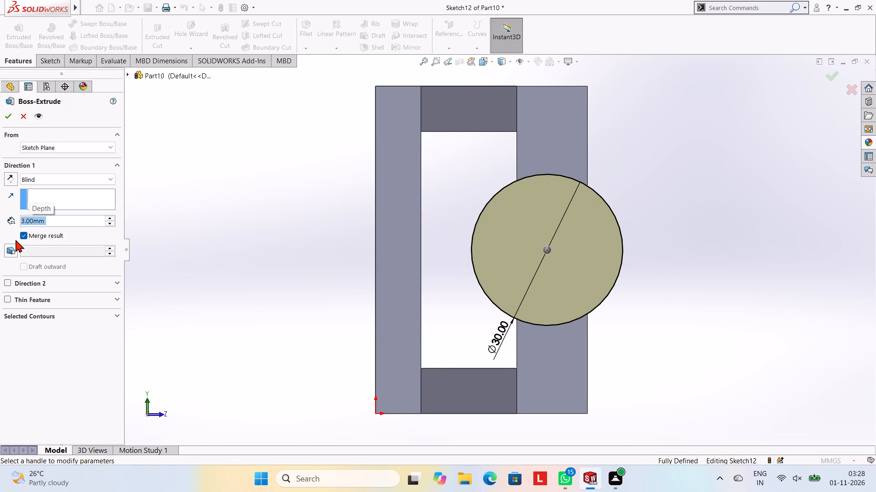
{"action": "left_click", "coordinate": [10, 116]}
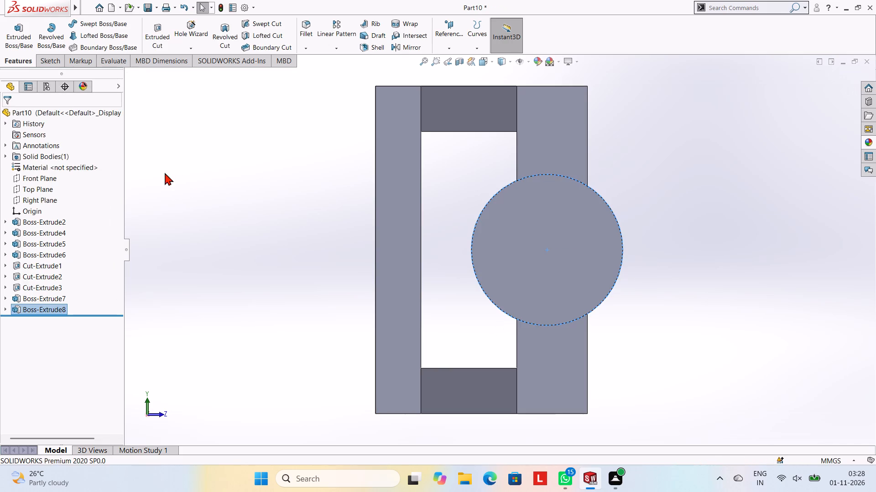
{"action": "left_click", "coordinate": [226, 170]}
On the end face of the 3 mm boss extension, sketch an 18 mm diameter circle concentric with the boss.
{"action": "middle_click_drag", "start_coordinate": [678, 185], "coordinate": [635, 176]}
{"action": "scroll", "coordinate": [558, 212], "scroll_direction": "up", "scroll_amount": 1}
{"action": "middle_click_drag", "start_coordinate": [531, 204], "coordinate": [476, 189]}
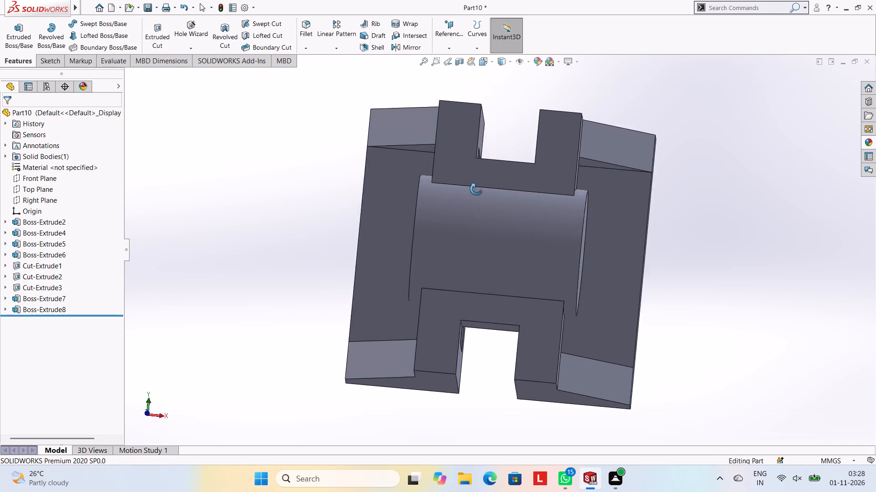
{"action": "middle_click_drag", "start_coordinate": [476, 189], "coordinate": [495, 156]}
{"action": "middle_click_drag", "start_coordinate": [515, 210], "coordinate": [542, 204]}
{"action": "scroll", "coordinate": [542, 204], "scroll_direction": "up", "scroll_amount": 1}
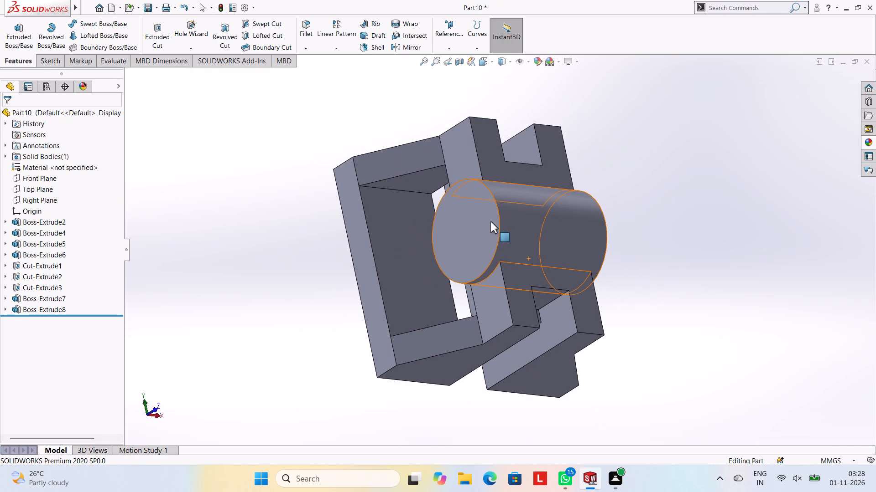
{"action": "middle_click_drag", "start_coordinate": [542, 176], "coordinate": [565, 174]}
{"action": "left_click", "coordinate": [490, 219]}
{"action": "left_click", "coordinate": [529, 194]}
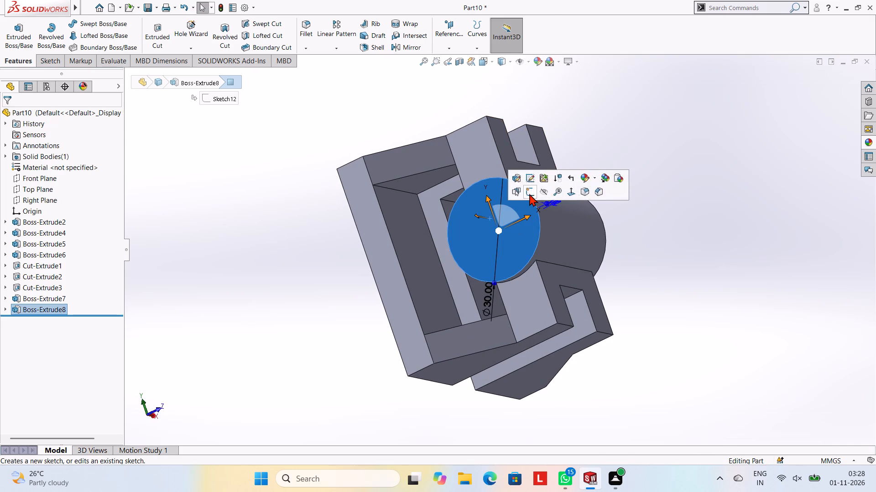
{"action": "key", "text": "ctrl+8"}
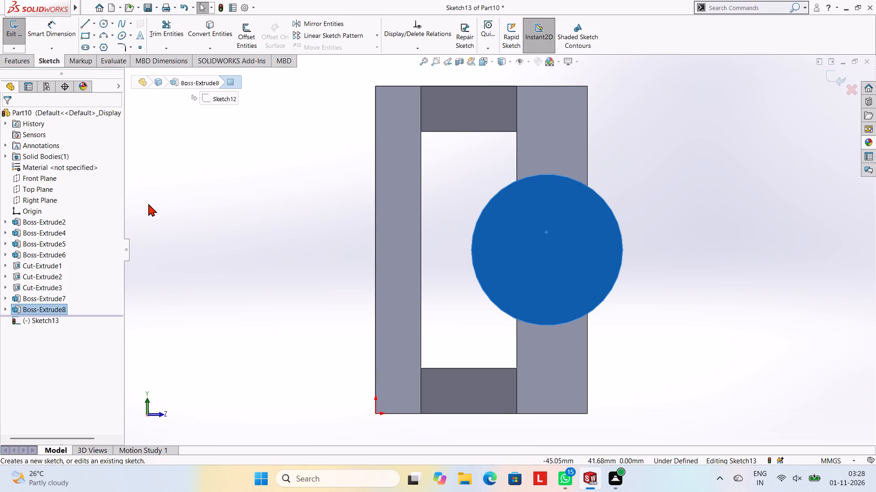
{"action": "left_click", "coordinate": [103, 27]}
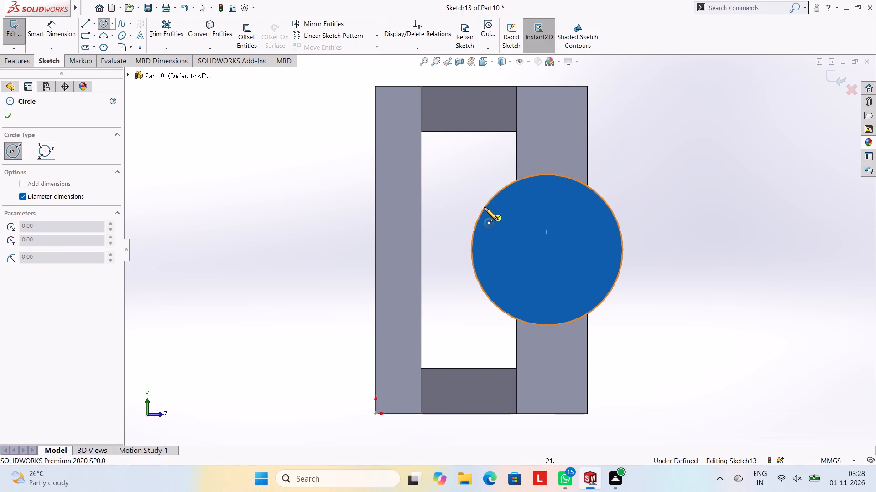
{"action": "left_click", "coordinate": [547, 250]}
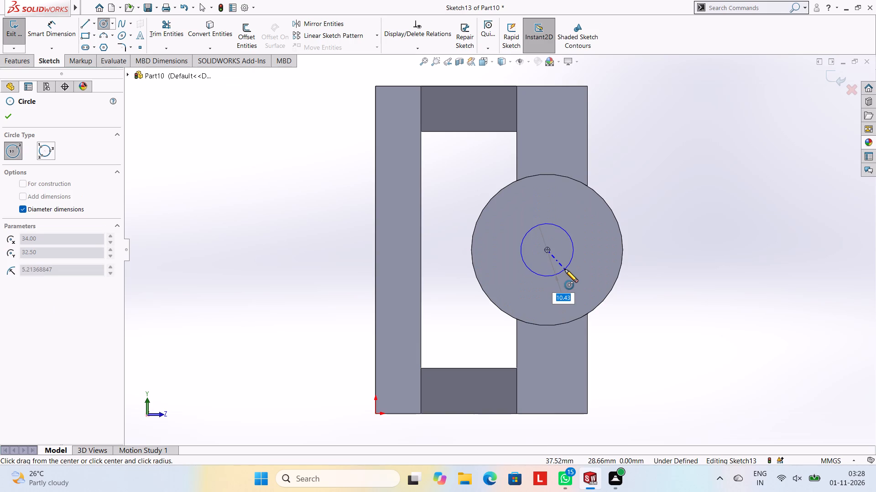
{"action": "type", "text": "18"}
{"action": "key", "text": "Return"}
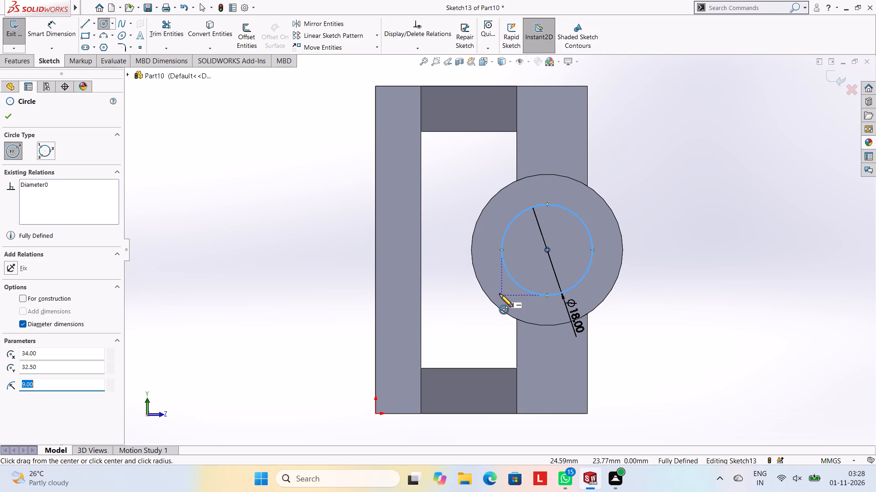
{"action": "key", "text": "Escape"}
{"action": "key", "text": "Escape"}
{"action": "key", "text": "Escape"}
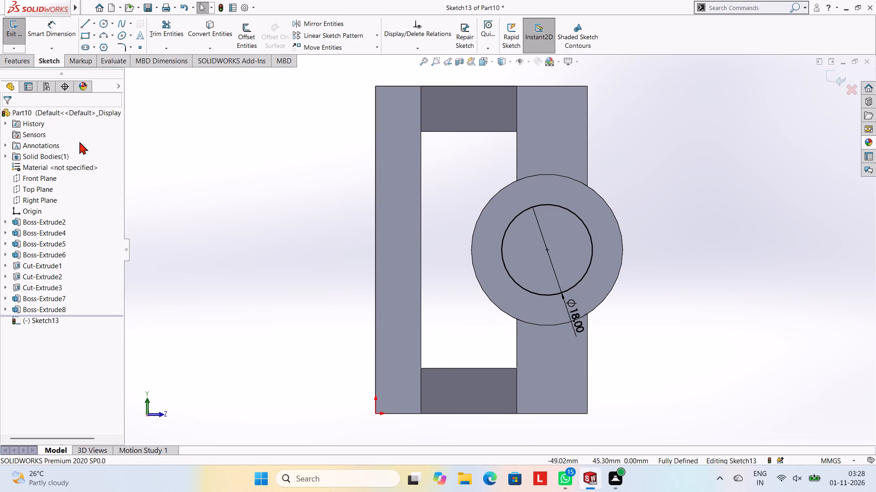
Cut-extrude the 18 mm circle 65 mm blind through the cylindrical boss.
{"action": "left_click", "coordinate": [28, 65]}
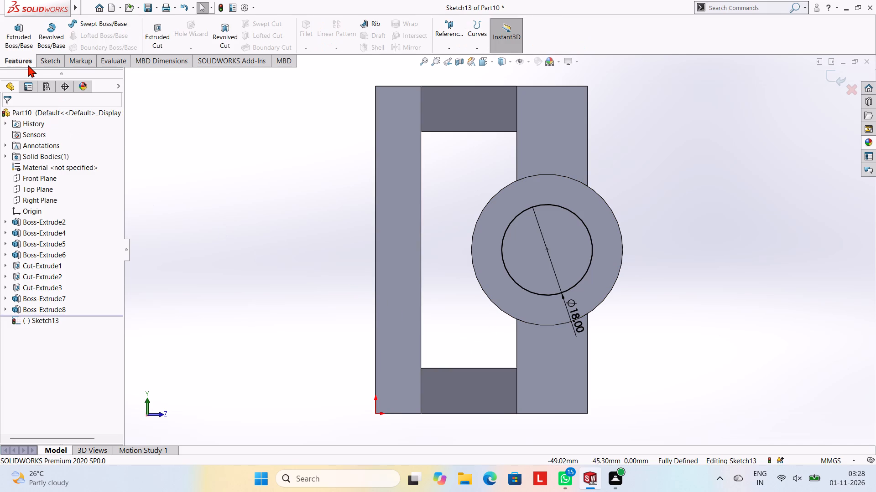
{"action": "left_click", "coordinate": [161, 41]}
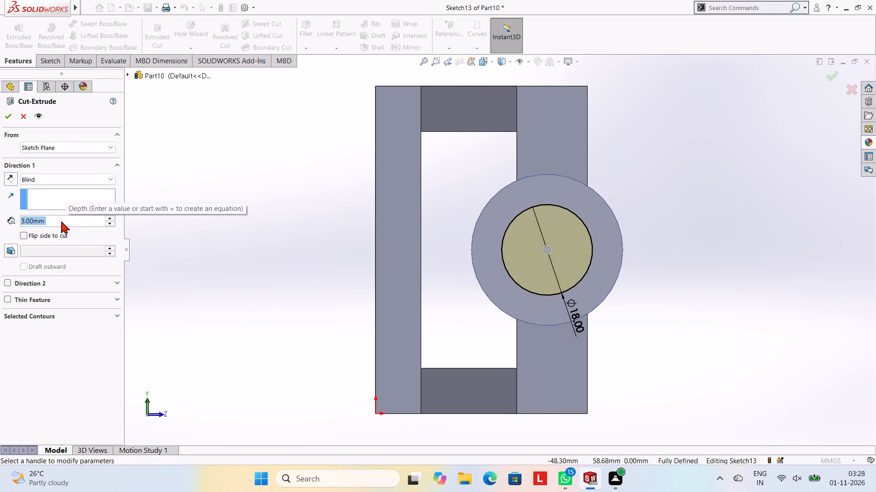
{"action": "type", "text": "65"}
{"action": "key", "text": "Return"}
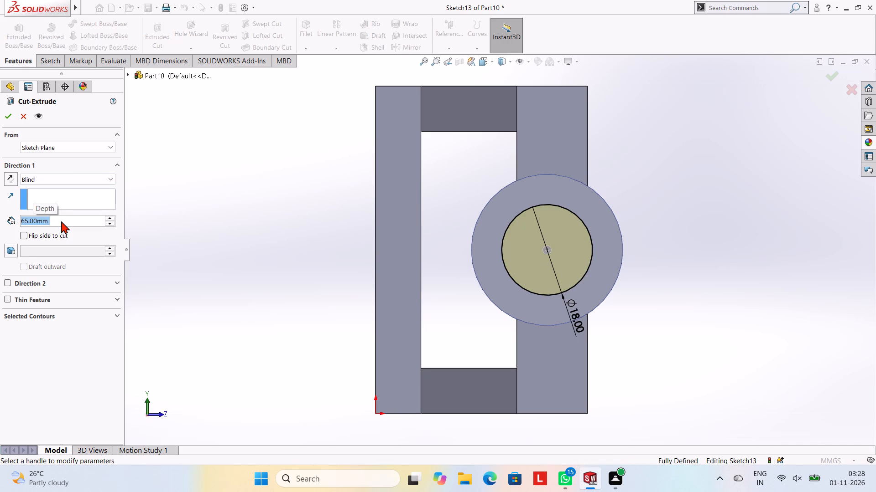
{"action": "scroll", "coordinate": [231, 216], "scroll_direction": "up", "scroll_amount": 2}
{"action": "middle_click_drag", "start_coordinate": [251, 215], "coordinate": [167, 198]}
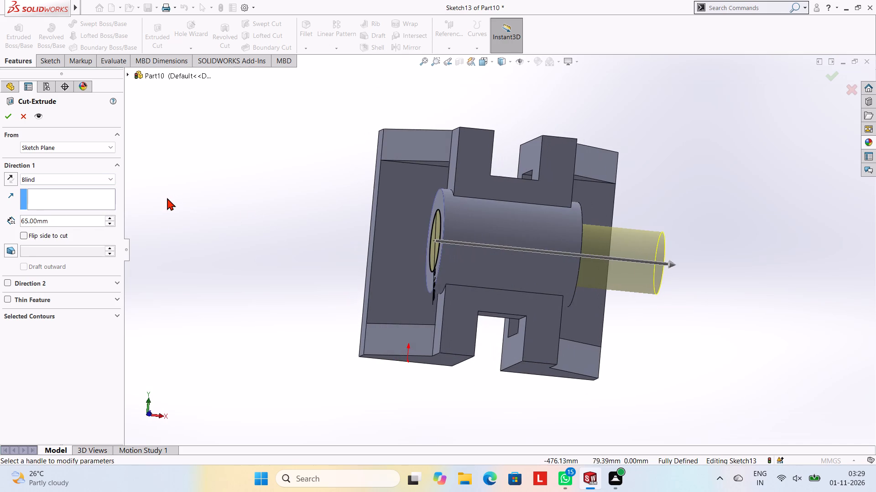
{"action": "left_click", "coordinate": [9, 118]}
{"action": "left_click", "coordinate": [272, 143]}
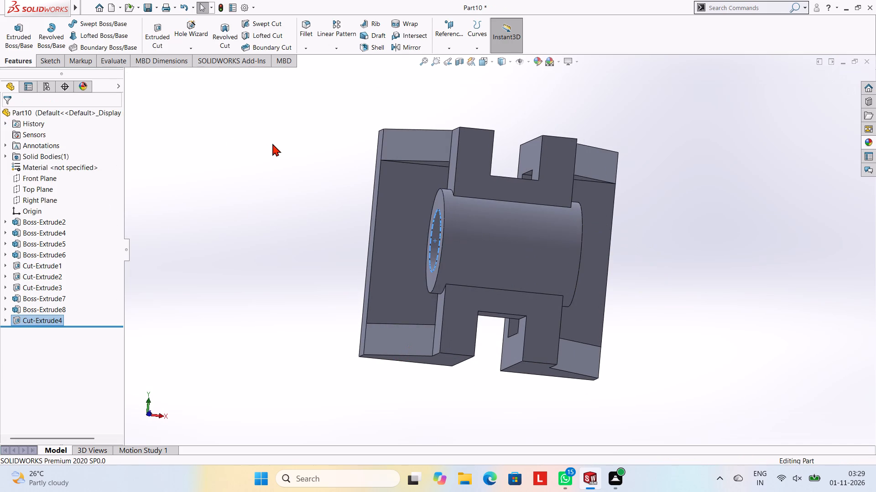
Start a sketch on the base plate's bottom face, beside the slot, and view it straight on.
{"action": "middle_click_drag", "start_coordinate": [305, 161], "coordinate": [360, 175]}
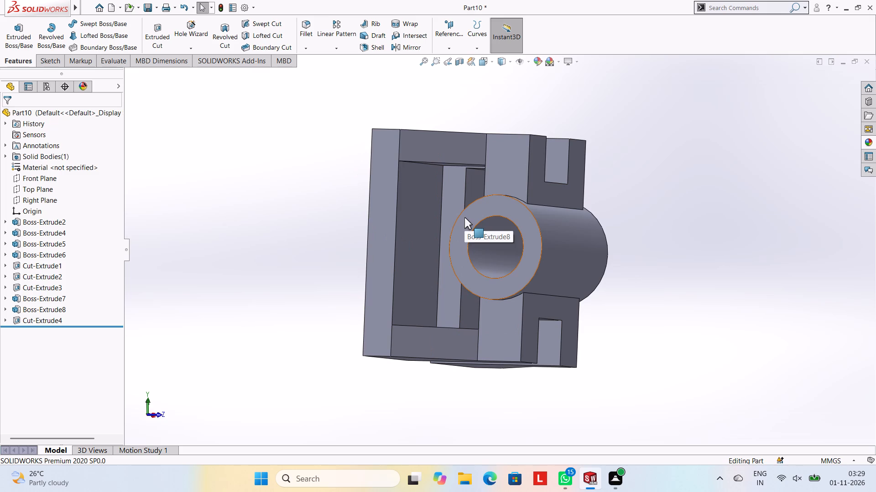
{"action": "middle_click_drag", "start_coordinate": [566, 220], "coordinate": [565, 189]}
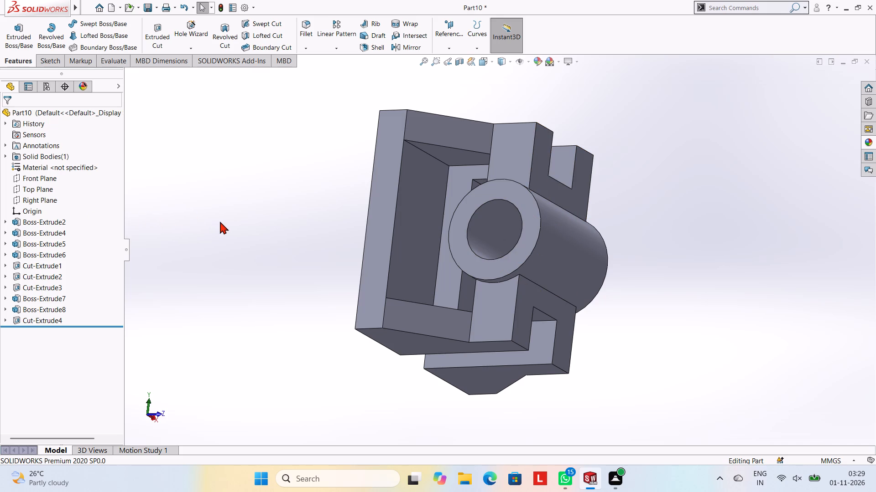
{"action": "middle_click_drag", "start_coordinate": [274, 213], "coordinate": [352, 216]}
{"action": "left_click", "coordinate": [398, 250]}
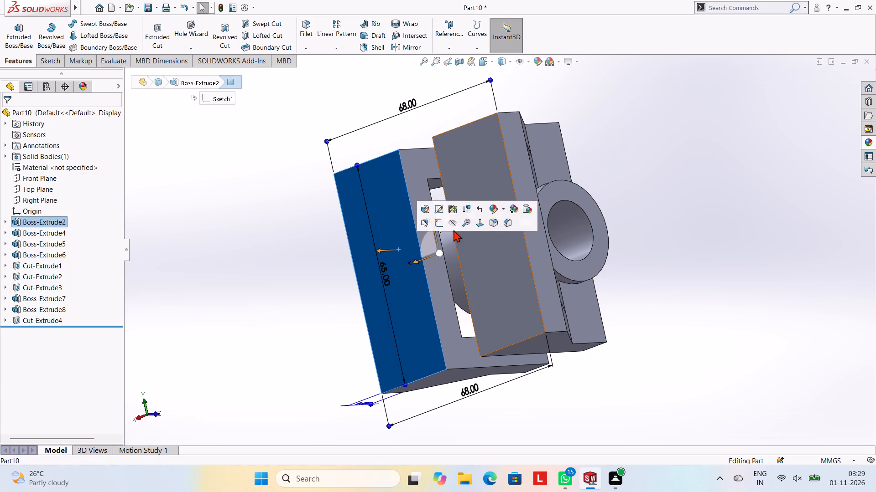
{"action": "left_click", "coordinate": [435, 220]}
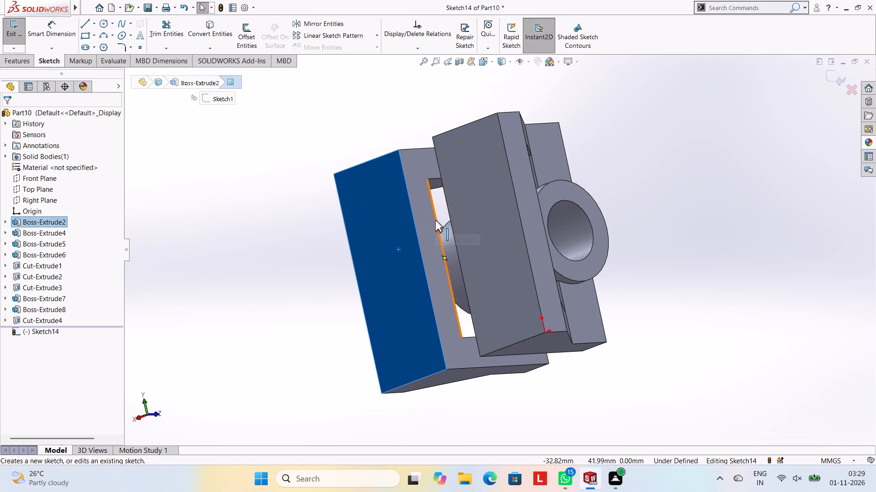
{"action": "key", "text": "ctrl+8"}
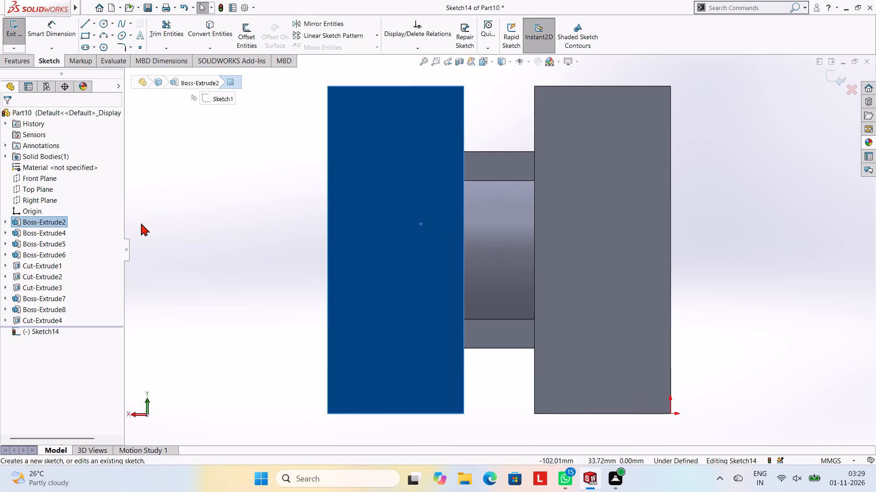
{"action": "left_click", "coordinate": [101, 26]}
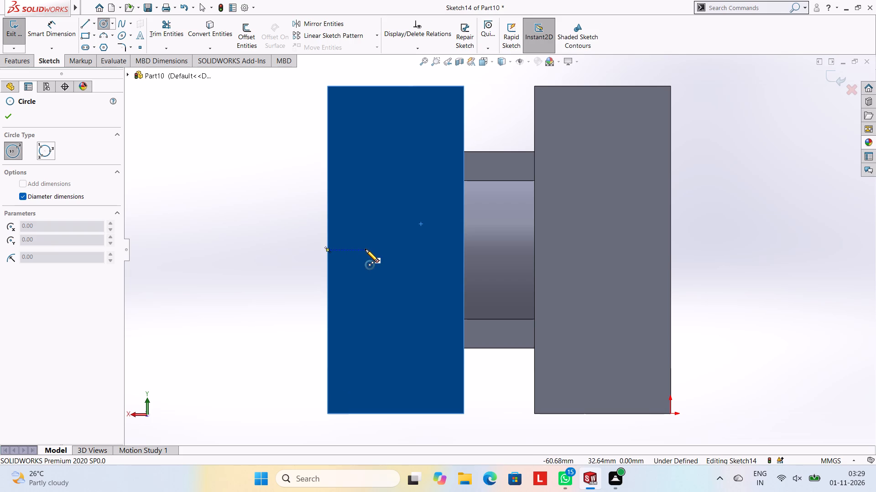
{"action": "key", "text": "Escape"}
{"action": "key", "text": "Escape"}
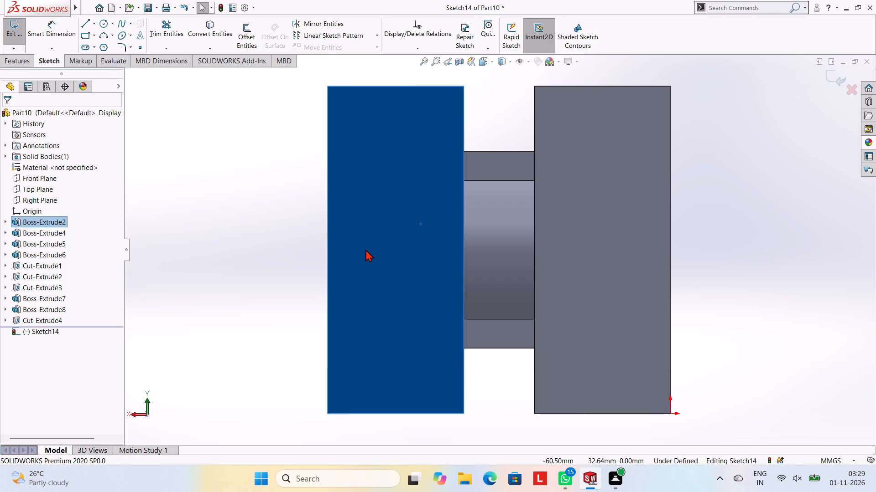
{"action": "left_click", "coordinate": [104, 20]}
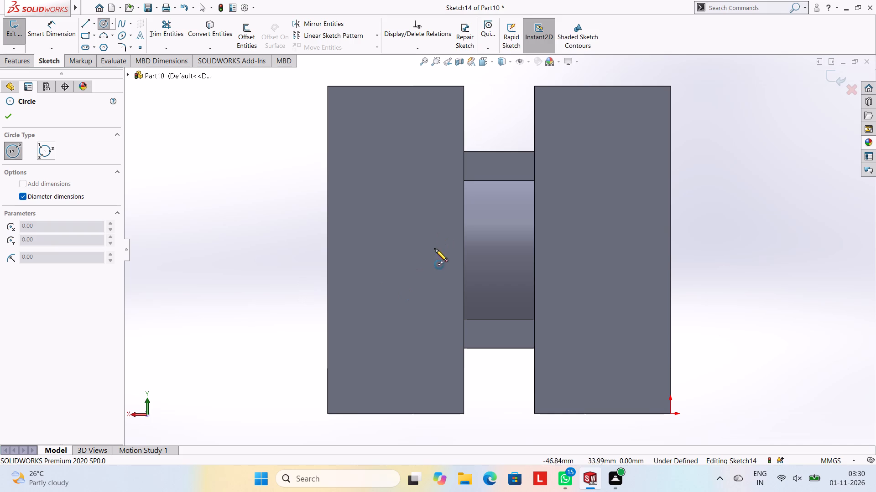
Sketch a line across the slot opening at the plate edge, plus a perpendicular line from its midpoint to the opposite plate edge.
{"action": "left_click", "coordinate": [84, 26]}
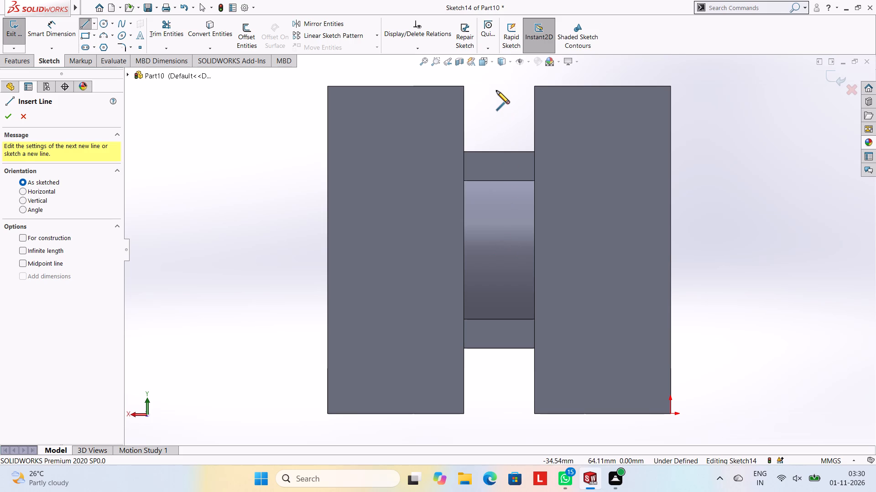
{"action": "left_click", "coordinate": [463, 86]}
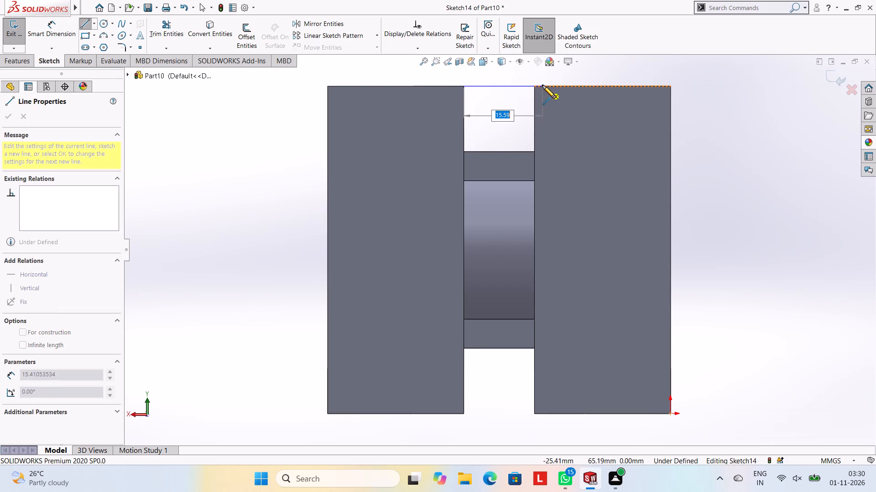
{"action": "left_click", "coordinate": [535, 86]}
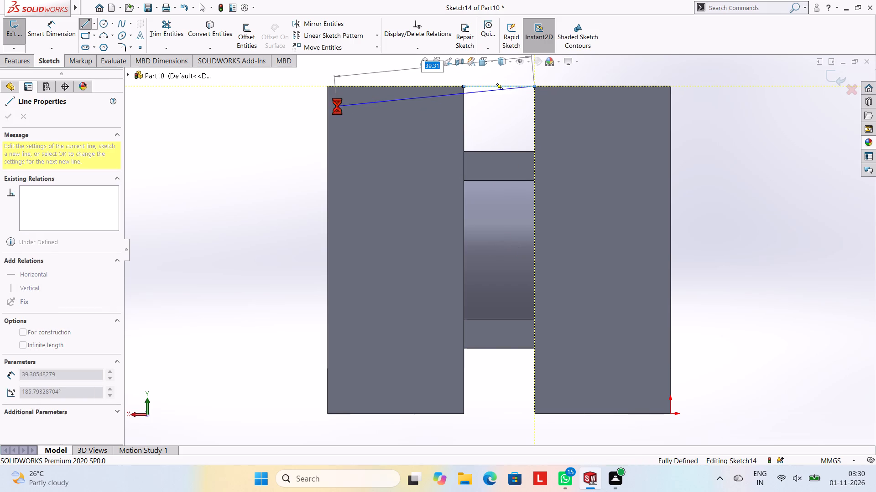
{"action": "key", "text": "Escape"}
{"action": "left_click", "coordinate": [82, 22]}
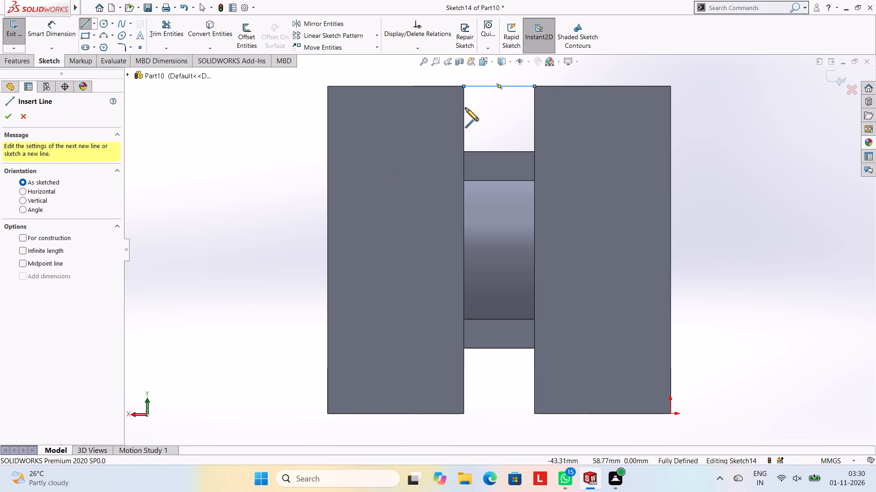
{"action": "left_click", "coordinate": [499, 85]}
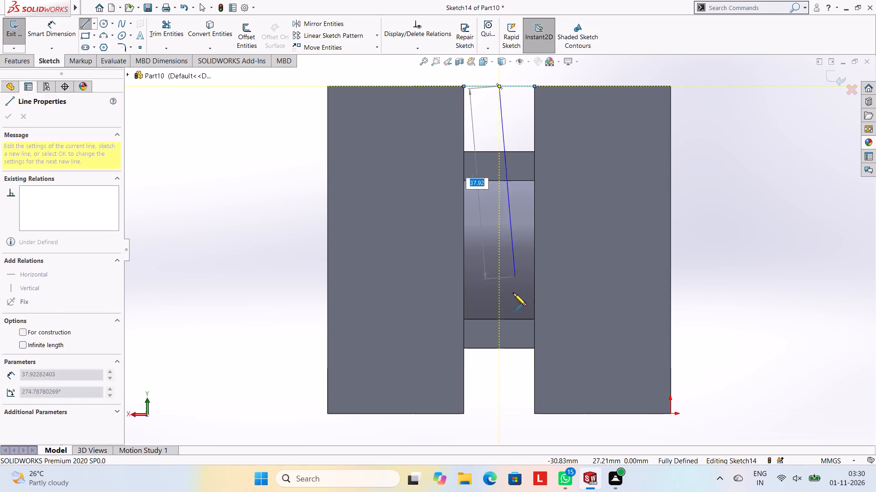
{"action": "left_click", "coordinate": [501, 415]}
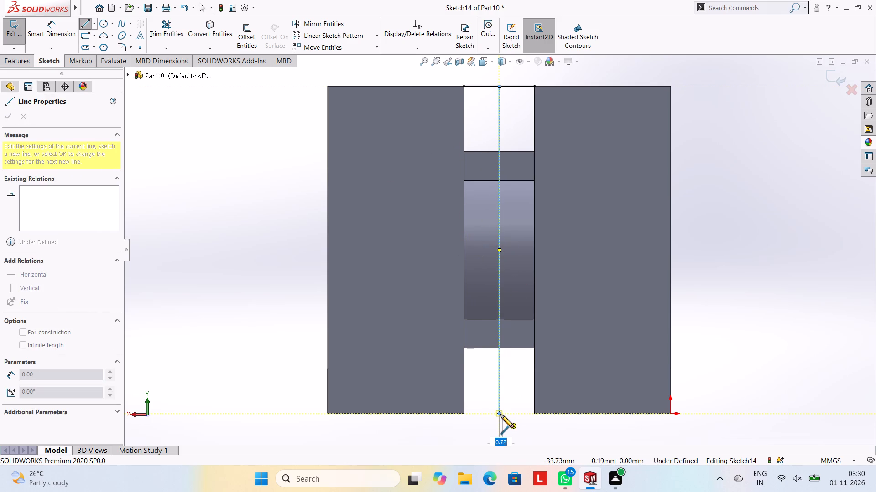
{"action": "key", "text": "Escape"}
Sketch a 25 mm horizontal line from the long line's midpoint, extending over the plate half farther from the origin.
{"action": "left_click", "coordinate": [88, 20]}
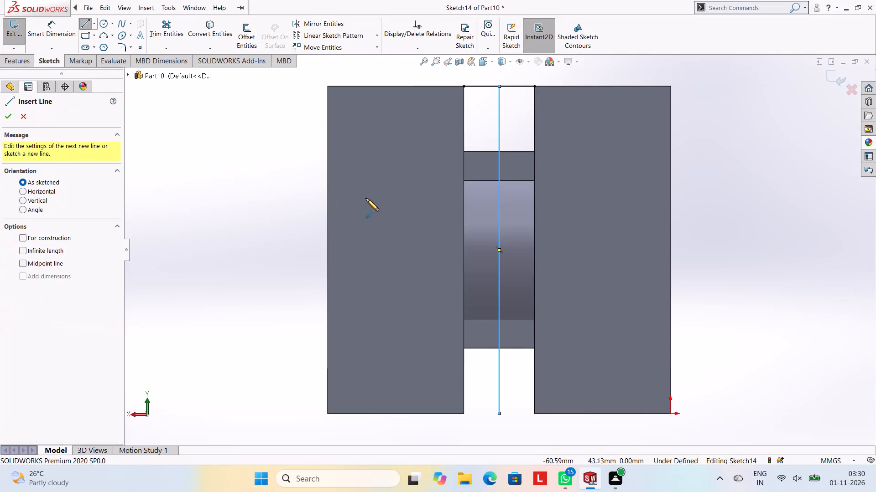
{"action": "scroll", "coordinate": [497, 247], "scroll_direction": "up", "scroll_amount": 1}
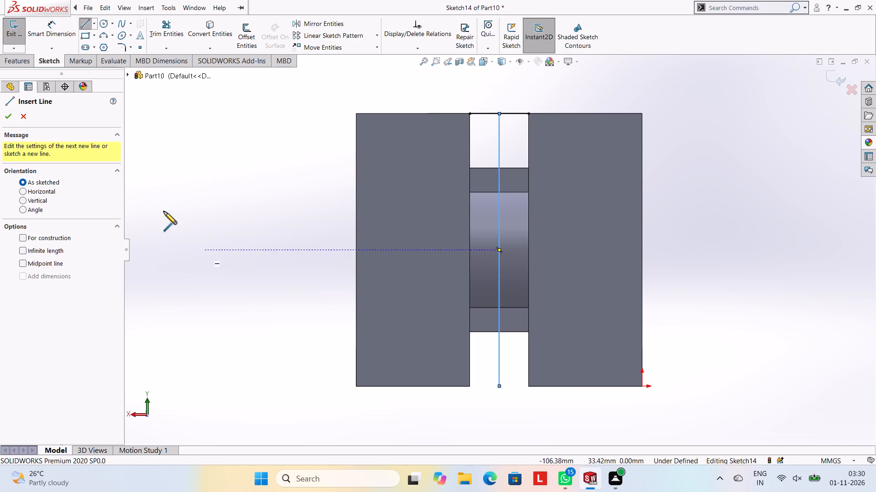
{"action": "left_click", "coordinate": [499, 249]}
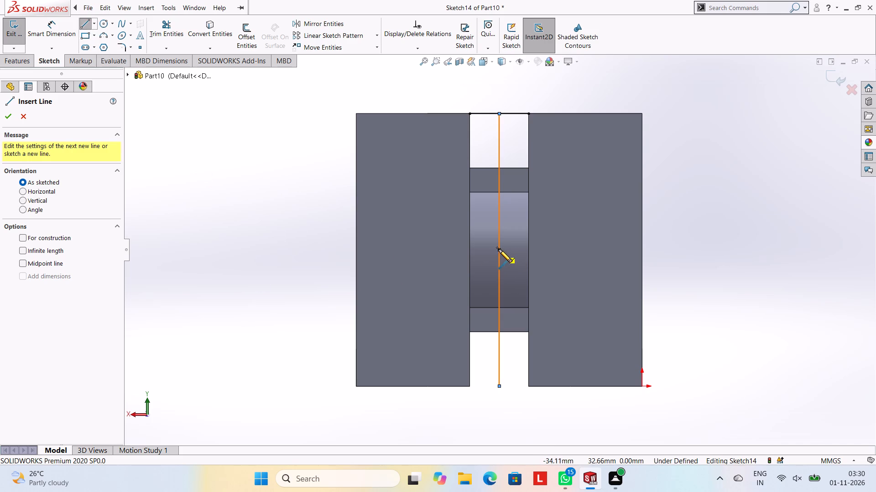
{"action": "type", "text": "25"}
{"action": "key", "text": "Return"}
{"action": "key", "text": "Escape"}
{"action": "key", "text": "Escape"}
{"action": "key", "text": "Escape"}
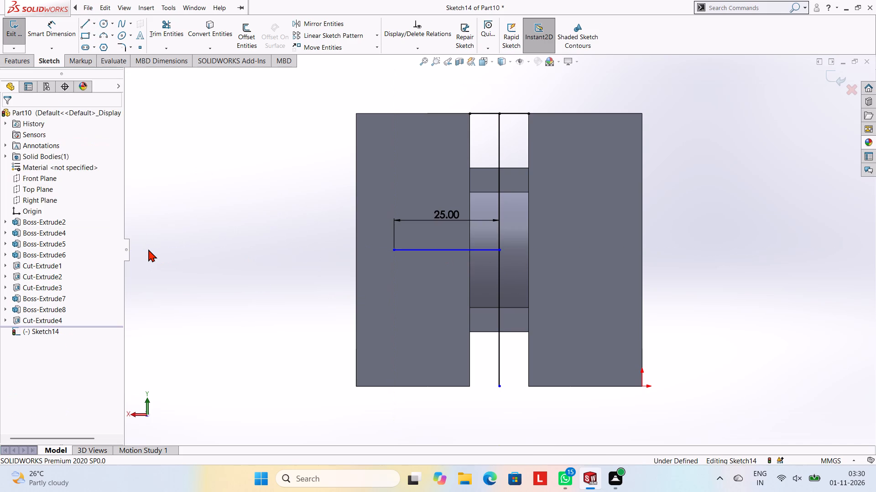
{"action": "key", "text": "Escape"}
{"action": "key", "text": "Escape"}
{"action": "key", "text": "Escape"}
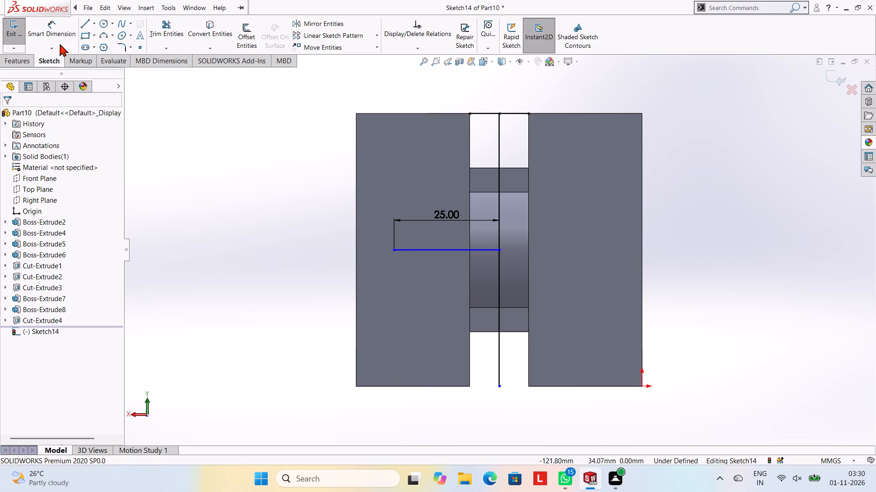
Sketch a second 25 mm horizontal line from the same midpoint, extending over the plate half nearer the origin.
{"action": "left_click", "coordinate": [85, 24]}
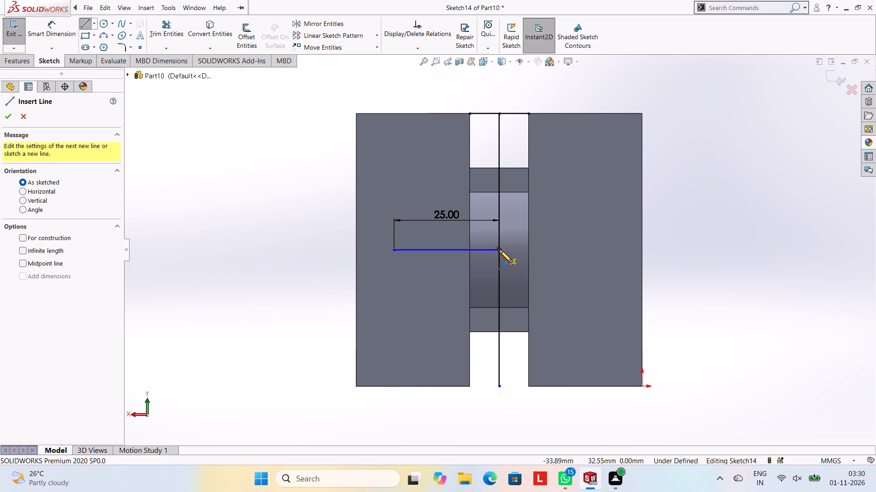
{"action": "left_click", "coordinate": [499, 250]}
{"action": "key", "text": "2"}
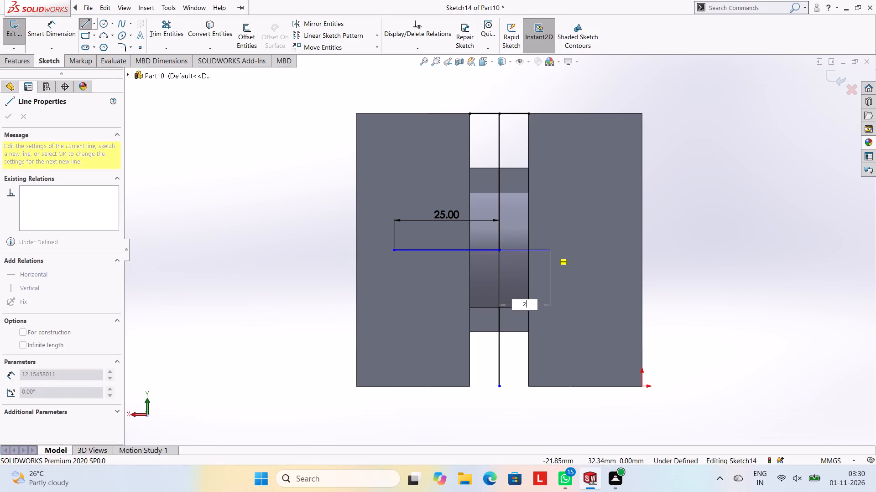
{"action": "key", "text": "5"}
{"action": "key", "text": "Return"}
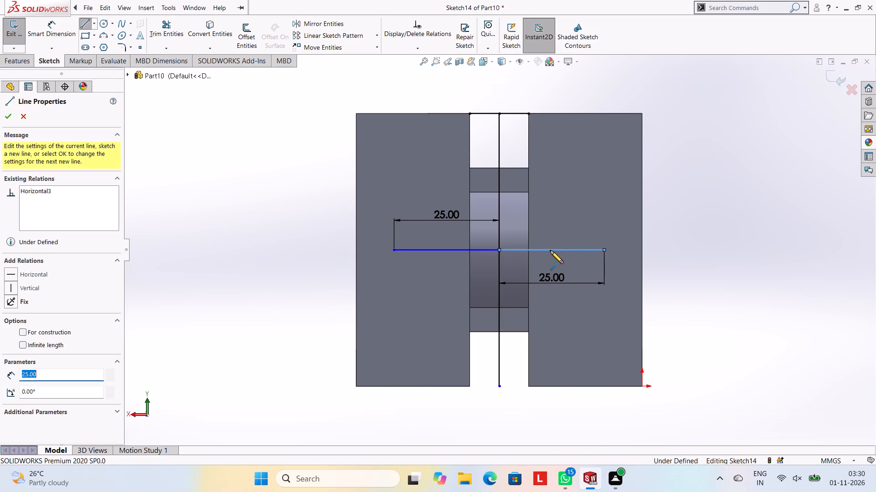
{"action": "key", "text": "Escape"}
{"action": "key", "text": "Escape"}
{"action": "key", "text": "Escape"}
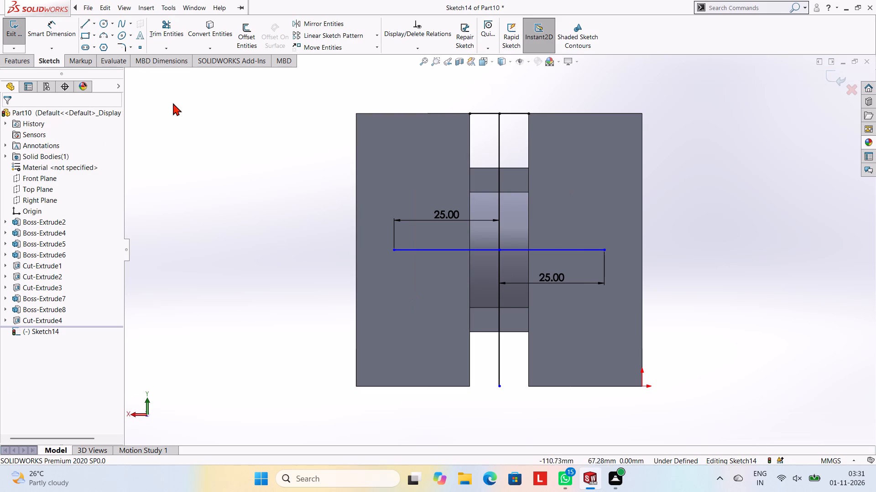
Sketch a 10 mm diameter circle centred on the outer end of the 25 mm line farther from the origin.
{"action": "left_click", "coordinate": [108, 25]}
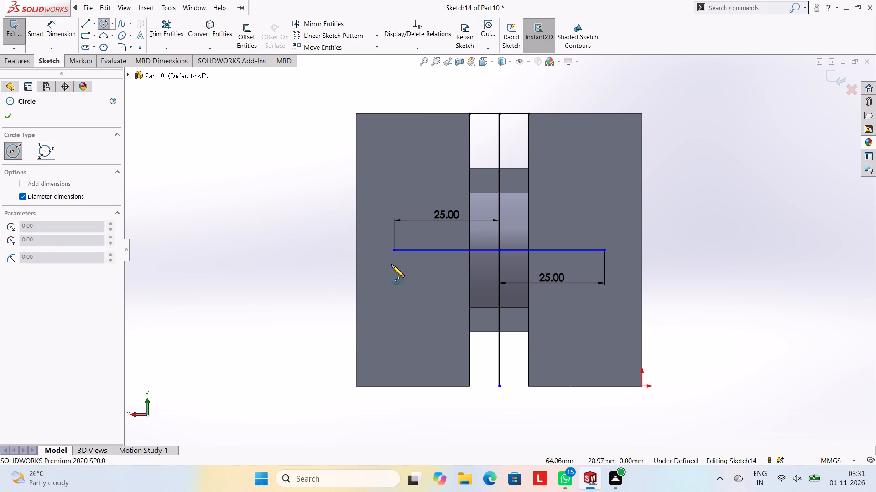
{"action": "left_click", "coordinate": [393, 250]}
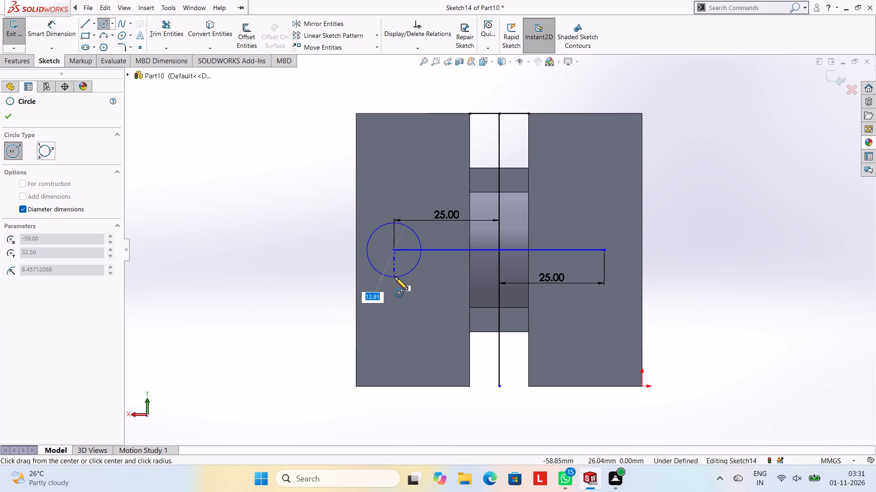
{"action": "type", "text": "10"}
{"action": "key", "text": "Return"}
{"action": "key", "text": "Escape"}
{"action": "key", "text": "Escape"}
{"action": "key", "text": "Escape"}
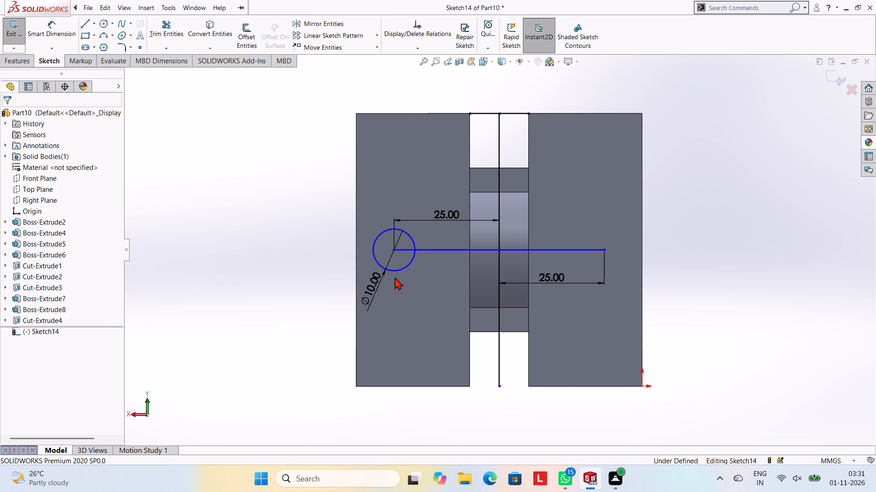
Sketch another 10 mm diameter circle centred on the outer end of the 25 mm line nearer the origin.
{"action": "left_click", "coordinate": [101, 25]}
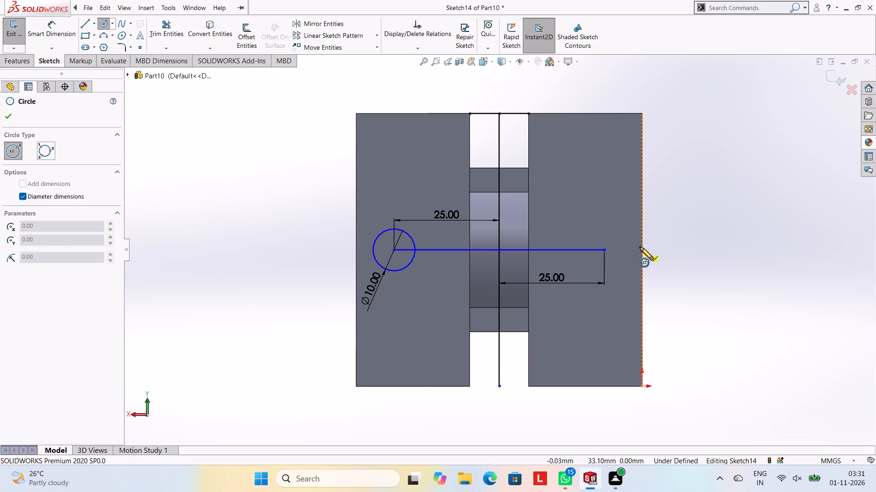
{"action": "left_click", "coordinate": [604, 251]}
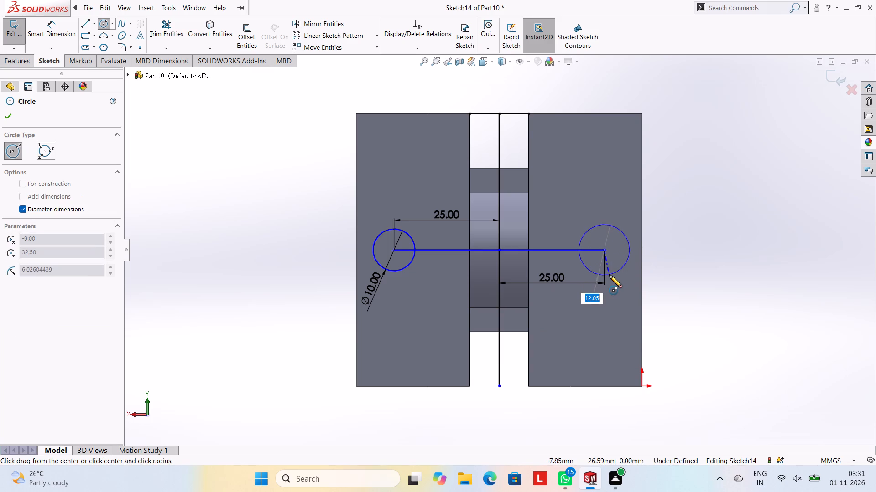
{"action": "type", "text": "10"}
{"action": "key", "text": "Return"}
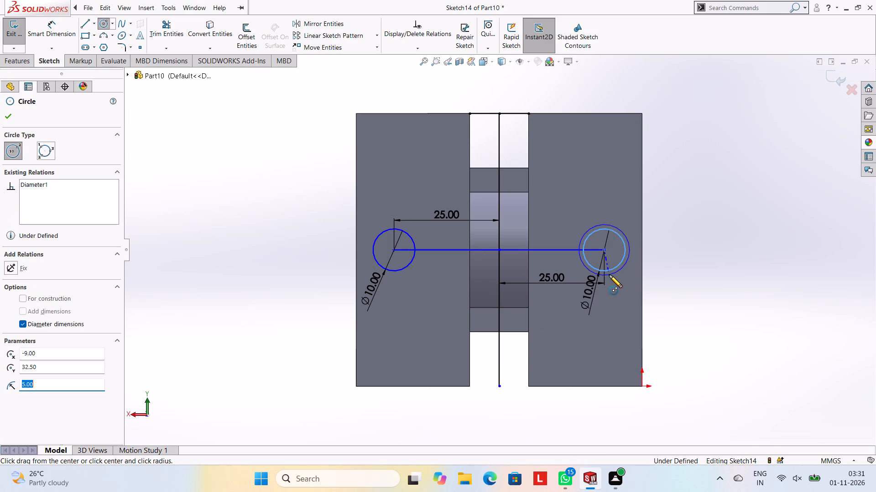
{"action": "key", "text": "Escape"}
{"action": "key", "text": "Escape"}
{"action": "key", "text": "Escape"}
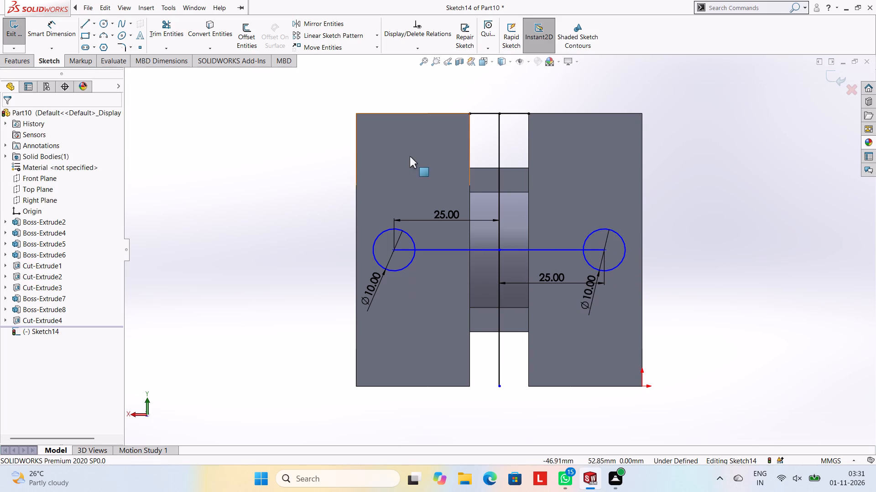
Cut-extrude both 10 mm circle regions 9 mm blind through the base plate.
{"action": "middle_click_drag", "start_coordinate": [344, 163], "coordinate": [369, 163]}
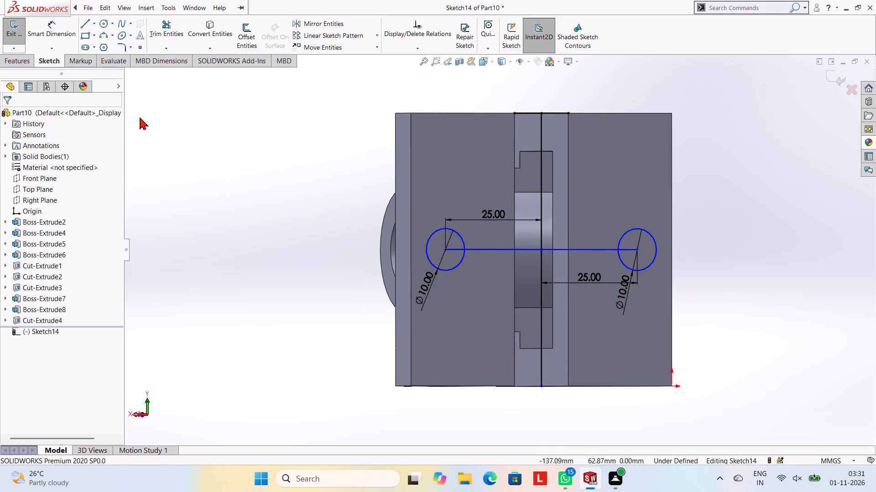
{"action": "left_click", "coordinate": [30, 61]}
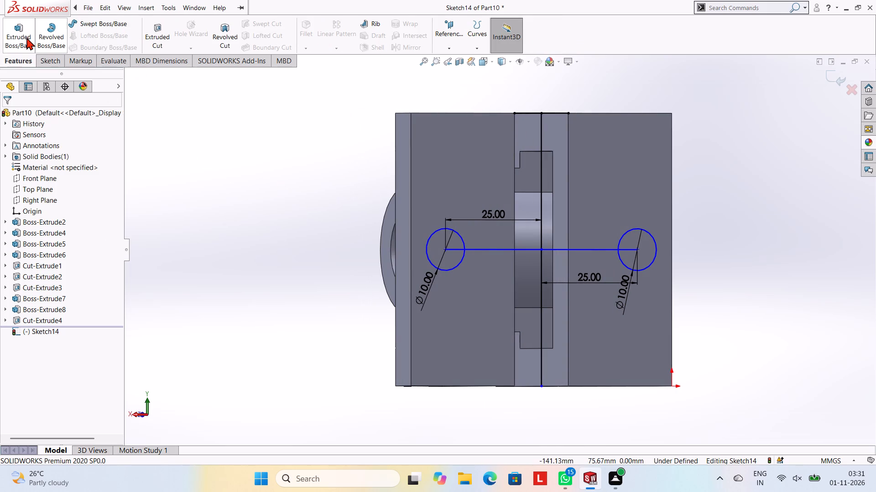
{"action": "left_click", "coordinate": [159, 35]}
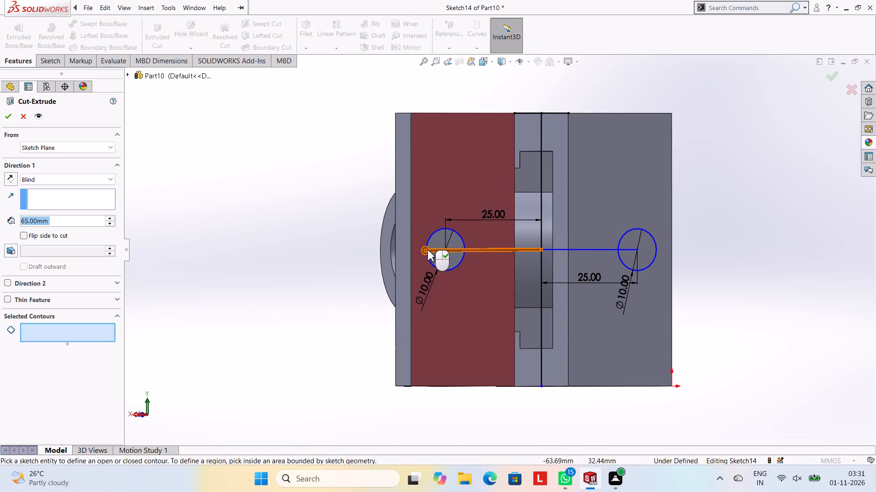
{"action": "left_click", "coordinate": [438, 245]}
{"action": "left_click", "coordinate": [631, 244]}
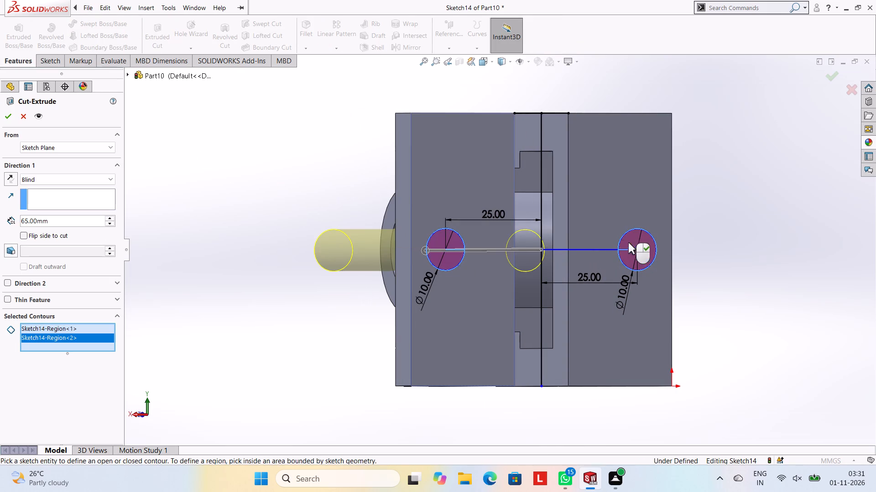
{"action": "middle_click_drag", "start_coordinate": [443, 225], "coordinate": [526, 230]}
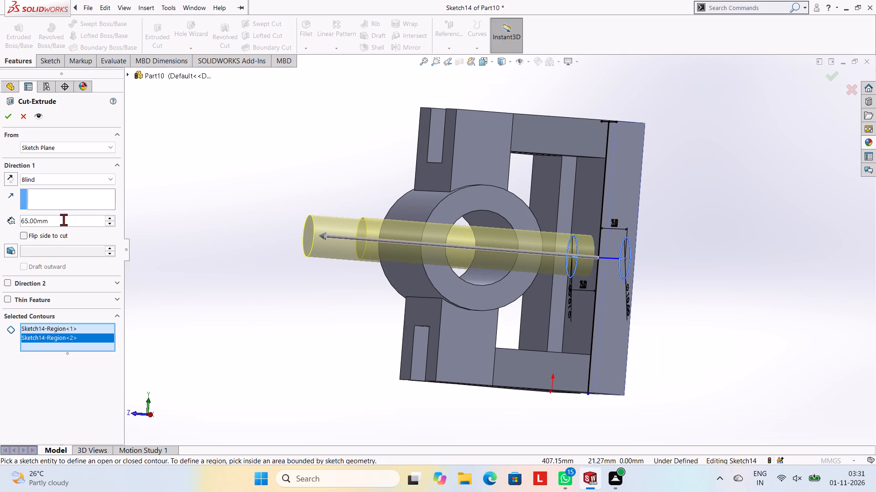
{"action": "left_click", "coordinate": [62, 220]}
{"action": "key", "text": "BackSpace"}
{"action": "key", "text": "BackSpace"}
{"action": "key", "text": "BackSpace"}
{"action": "key", "text": "BackSpace"}
{"action": "key", "text": "BackSpace"}
{"action": "key", "text": "BackSpace"}
{"action": "key", "text": "BackSpace"}
{"action": "key", "text": "BackSpace"}
{"action": "key", "text": "BackSpace"}
{"action": "key", "text": "BackSpace"}
{"action": "key", "text": "BackSpace"}
{"action": "key", "text": "BackSpace"}
{"action": "key", "text": "BackSpace"}
{"action": "key", "text": "BackSpace"}
{"action": "key", "text": "BackSpace"}
{"action": "key", "text": "BackSpace"}
{"action": "key", "text": "BackSpace"}
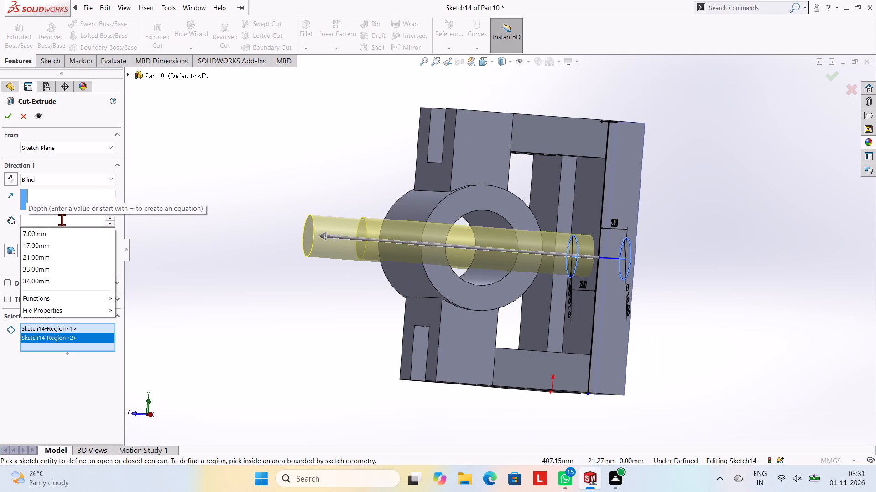
{"action": "key", "text": "9"}
{"action": "key", "text": "Return"}
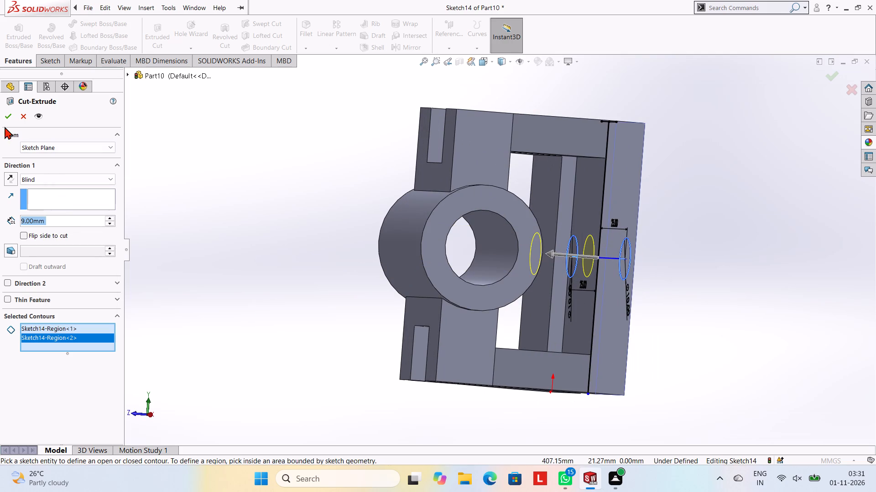
{"action": "left_click", "coordinate": [8, 117]}
{"action": "left_click", "coordinate": [185, 147]}
Examine the part from several angles, checking the base plate holes, uprights, slots and bored boss.
{"action": "middle_click_drag", "start_coordinate": [193, 152], "coordinate": [216, 156]}
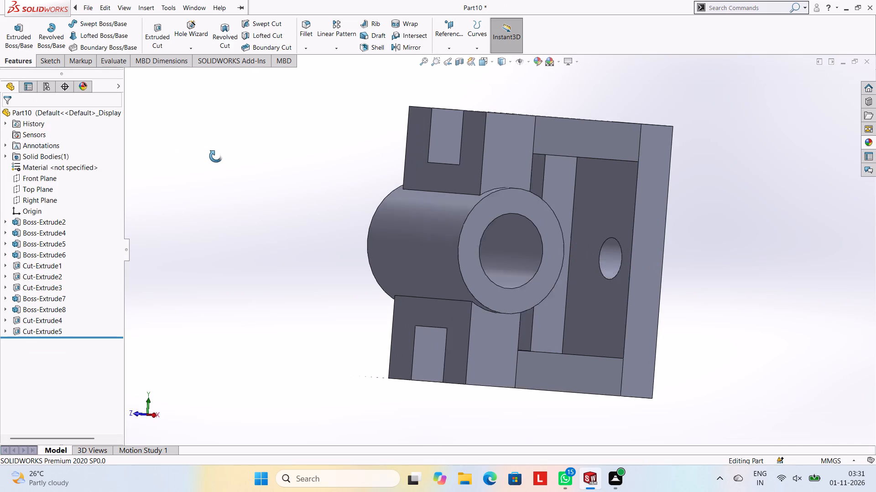
{"action": "middle_click_drag", "start_coordinate": [216, 156], "coordinate": [235, 156]}
{"action": "middle_click_drag", "start_coordinate": [380, 208], "coordinate": [401, 198]}
{"action": "middle_click_drag", "start_coordinate": [503, 250], "coordinate": [534, 222]}
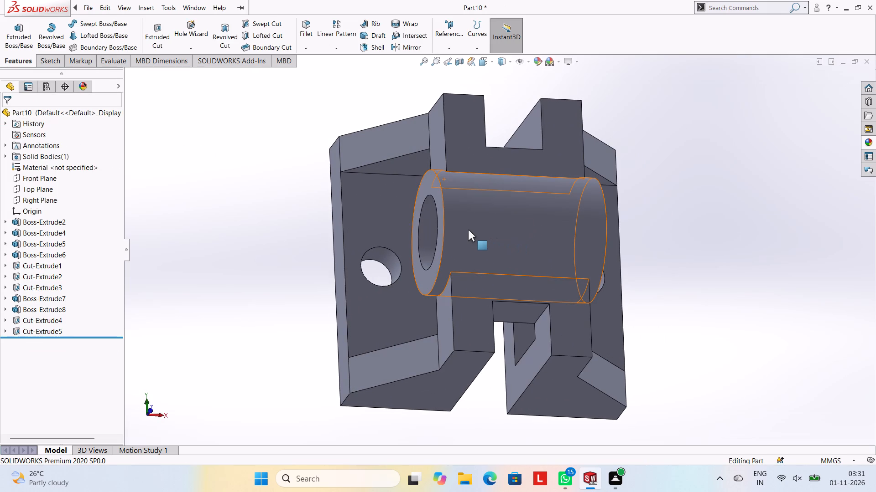
{"action": "middle_click_drag", "start_coordinate": [470, 264], "coordinate": [447, 223]}
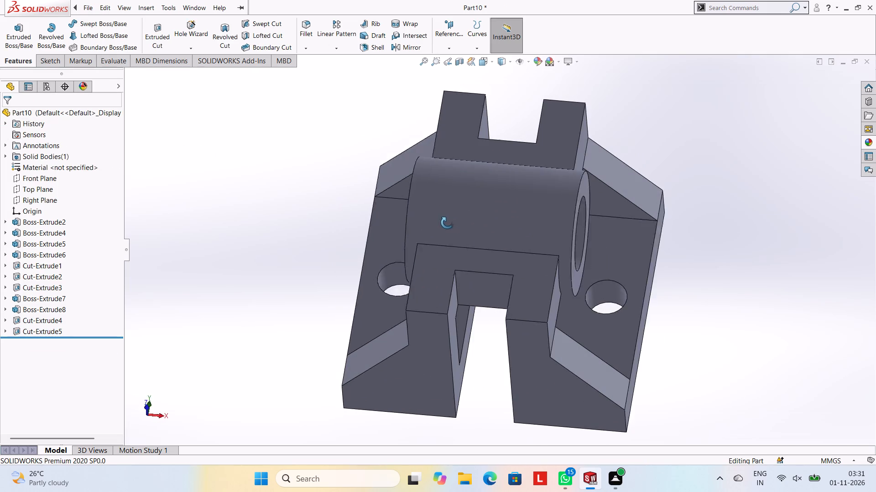
{"action": "middle_click_drag", "start_coordinate": [447, 223], "coordinate": [443, 216]}
{"action": "key", "text": "Escape"}
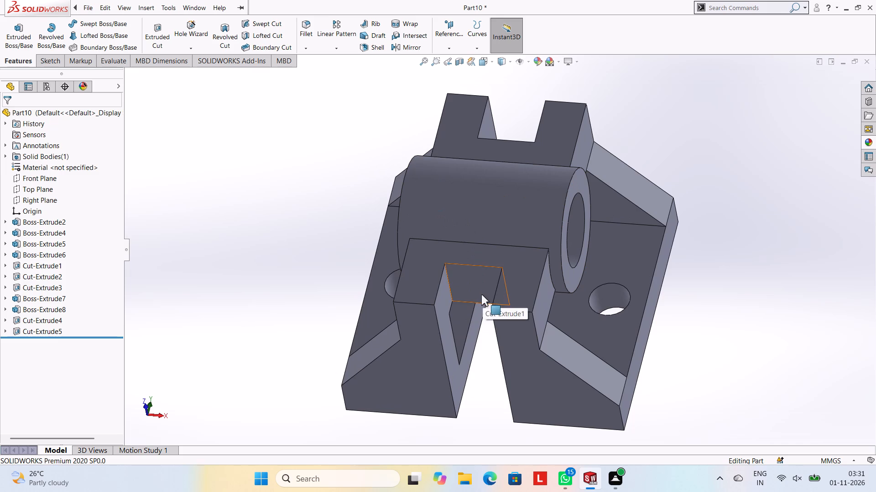
{"action": "scroll", "coordinate": [379, 199], "scroll_direction": "up", "scroll_amount": 2}
{"action": "middle_click_drag", "start_coordinate": [421, 220], "coordinate": [482, 233]}
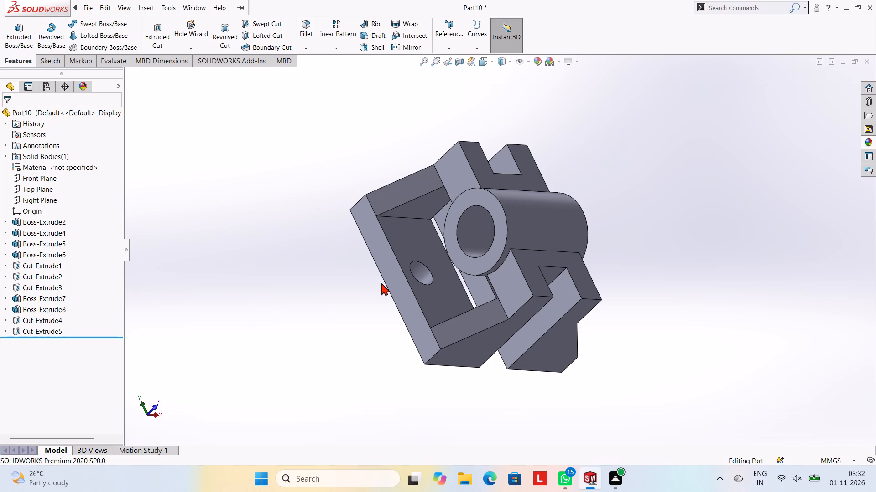
Apply the solid Yellow appearance to the entire part.
{"action": "scroll", "coordinate": [381, 283], "scroll_direction": "up", "scroll_amount": 1}
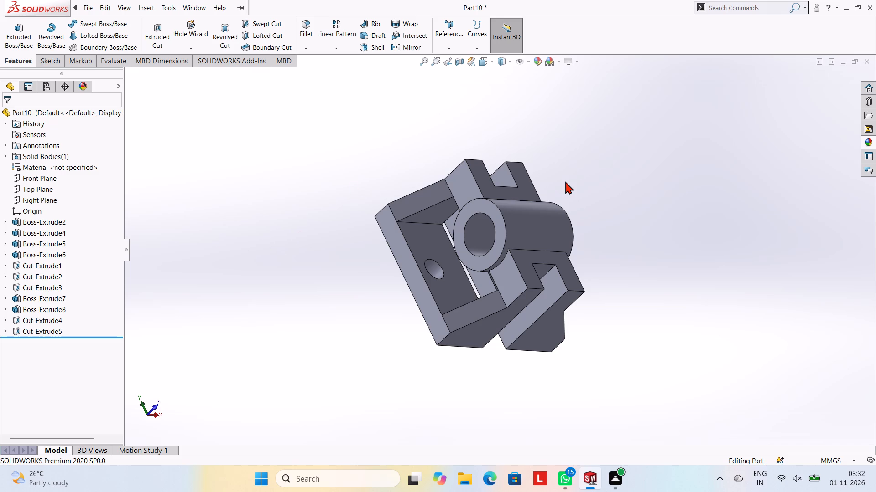
{"action": "scroll", "coordinate": [565, 181], "scroll_direction": "left", "scroll_amount": 1}
{"action": "scroll", "coordinate": [542, 318], "scroll_direction": "up", "scroll_amount": 3}
{"action": "middle_click_drag", "start_coordinate": [558, 225], "coordinate": [540, 239]}
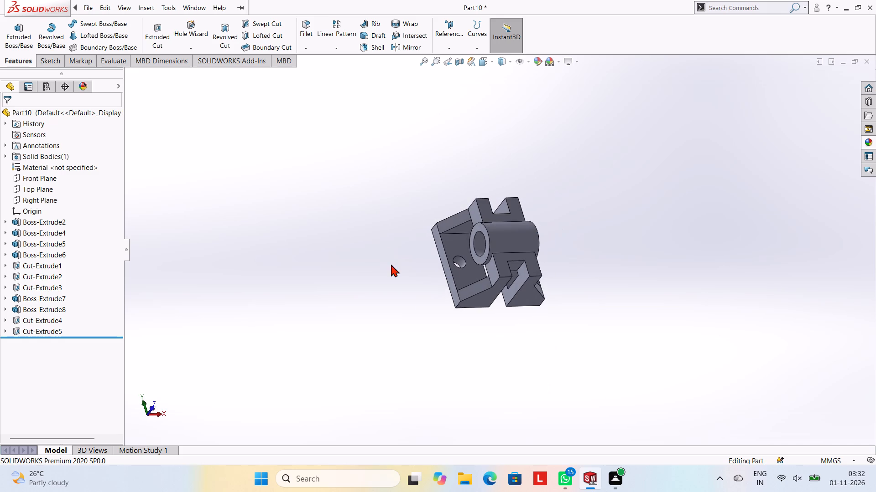
{"action": "scroll", "coordinate": [391, 264], "scroll_direction": "down", "scroll_amount": 4}
{"action": "scroll", "coordinate": [692, 233], "scroll_direction": "up", "scroll_amount": 2}
{"action": "scroll", "coordinate": [692, 233], "scroll_direction": "down", "scroll_amount": 2}
{"action": "left_click", "coordinate": [869, 137]}
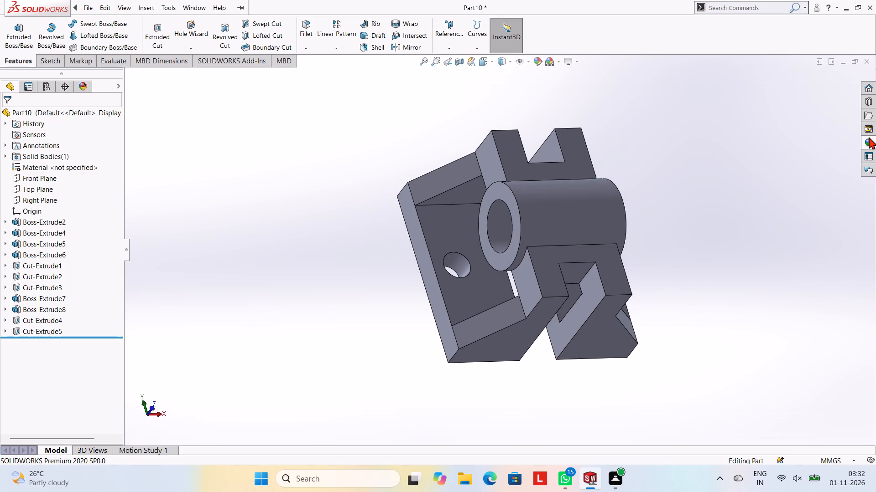
{"action": "scroll", "coordinate": [775, 346], "scroll_direction": "down", "scroll_amount": 3}
{"action": "scroll", "coordinate": [786, 261], "scroll_direction": "down", "scroll_amount": 1}
{"action": "scroll", "coordinate": [786, 261], "scroll_direction": "up", "scroll_amount": 2}
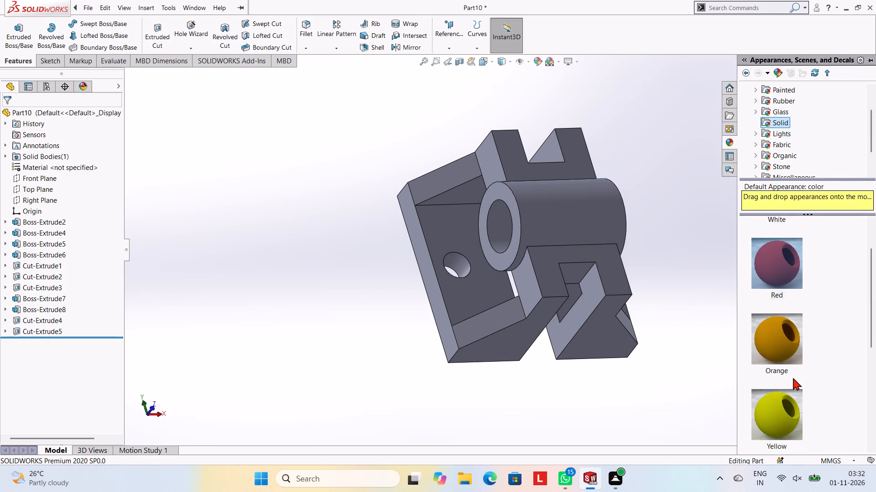
{"action": "left_click_drag", "start_coordinate": [784, 402], "coordinate": [542, 231]}
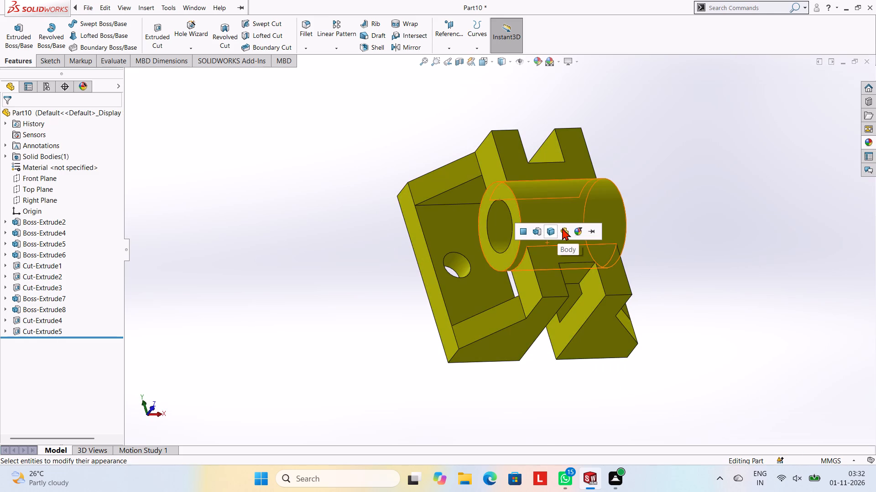
{"action": "left_click", "coordinate": [562, 228]}
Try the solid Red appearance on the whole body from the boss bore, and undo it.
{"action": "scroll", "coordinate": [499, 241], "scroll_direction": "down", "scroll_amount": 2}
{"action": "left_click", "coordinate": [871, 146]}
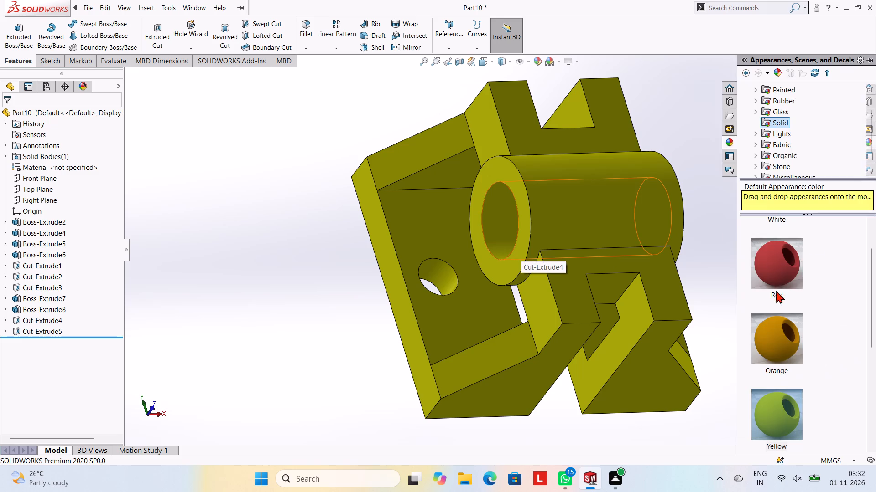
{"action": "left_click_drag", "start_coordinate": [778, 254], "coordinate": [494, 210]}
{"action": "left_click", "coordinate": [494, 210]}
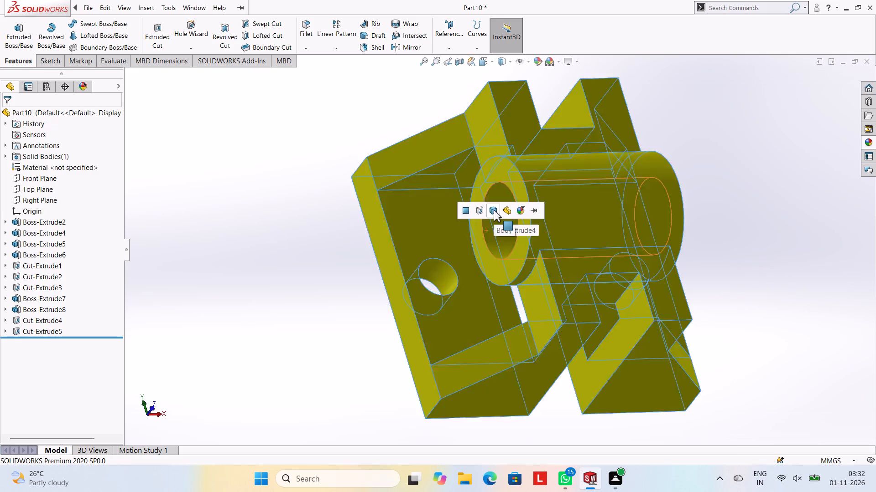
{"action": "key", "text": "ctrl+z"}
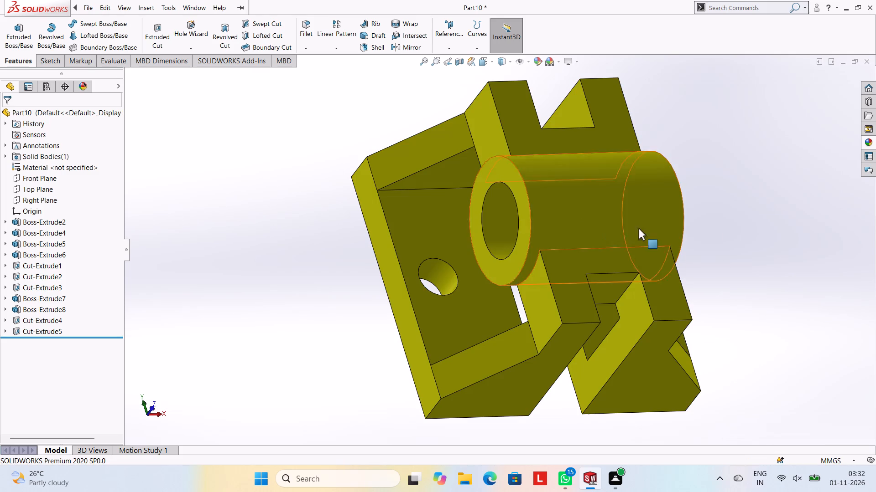
Apply the solid Red appearance to the bore through the cylindrical boss.
{"action": "left_click", "coordinate": [871, 138]}
{"action": "left_click_drag", "start_coordinate": [789, 253], "coordinate": [506, 195]}
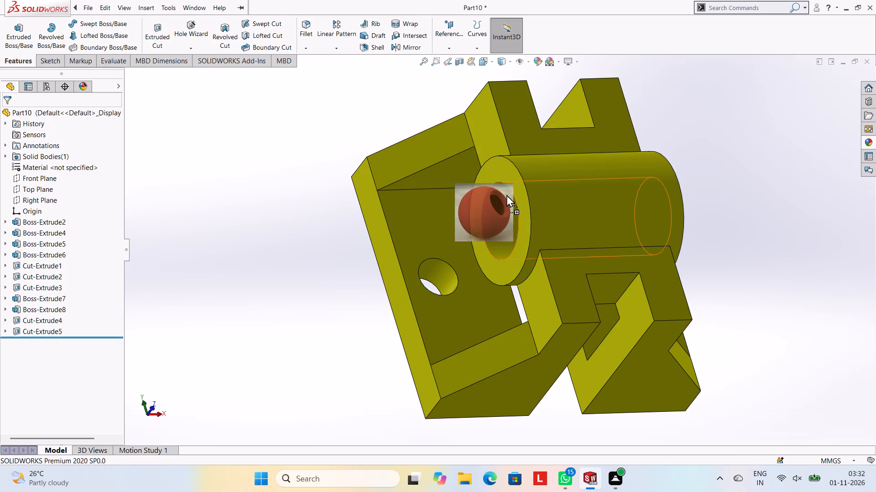
{"action": "left_click_drag", "start_coordinate": [506, 195], "coordinate": [504, 206]}
{"action": "left_click", "coordinate": [504, 206]}
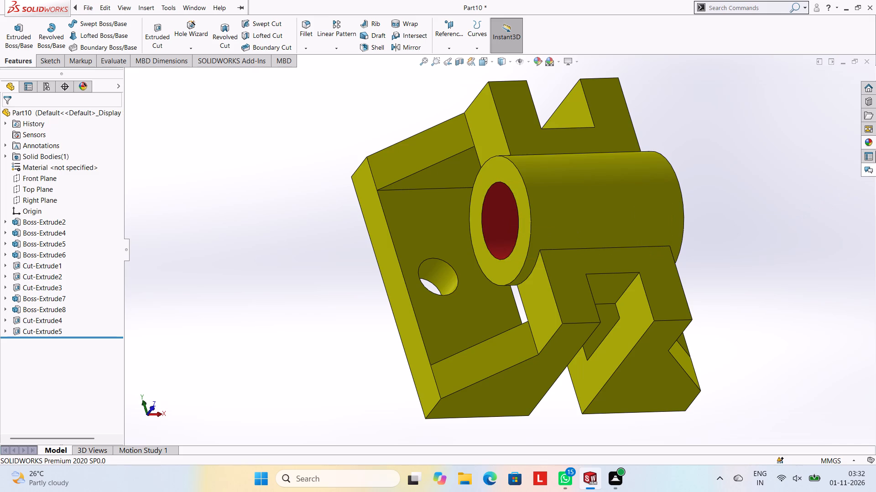
Apply the solid Red appearance to the cut feature forming both 10 mm base plate holes.
{"action": "left_click", "coordinate": [873, 142]}
{"action": "left_click_drag", "start_coordinate": [788, 268], "coordinate": [447, 277]}
{"action": "left_click", "coordinate": [447, 277]}
Apply the solid Blue appearance to the cylindrical boss feature, covering its outer surface.
{"action": "middle_click_drag", "start_coordinate": [583, 253], "coordinate": [530, 225]}
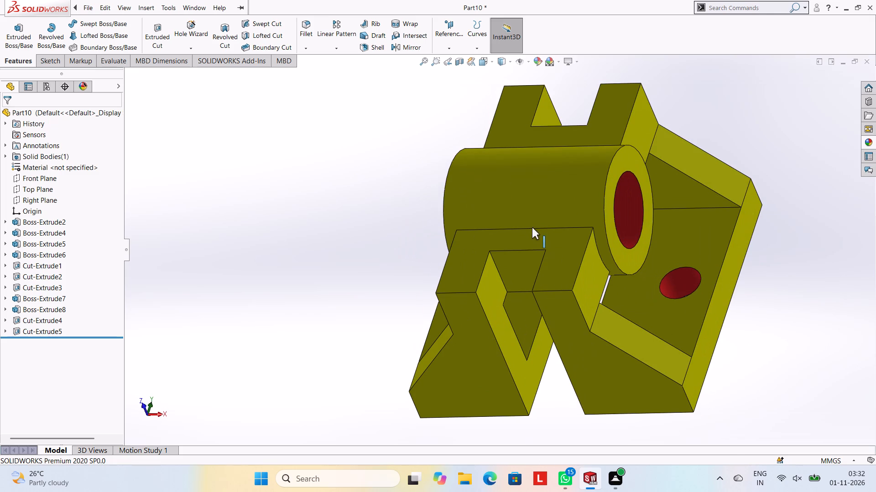
{"action": "scroll", "coordinate": [527, 242], "scroll_direction": "up", "scroll_amount": 2}
{"action": "scroll", "coordinate": [527, 242], "scroll_direction": "down", "scroll_amount": 2}
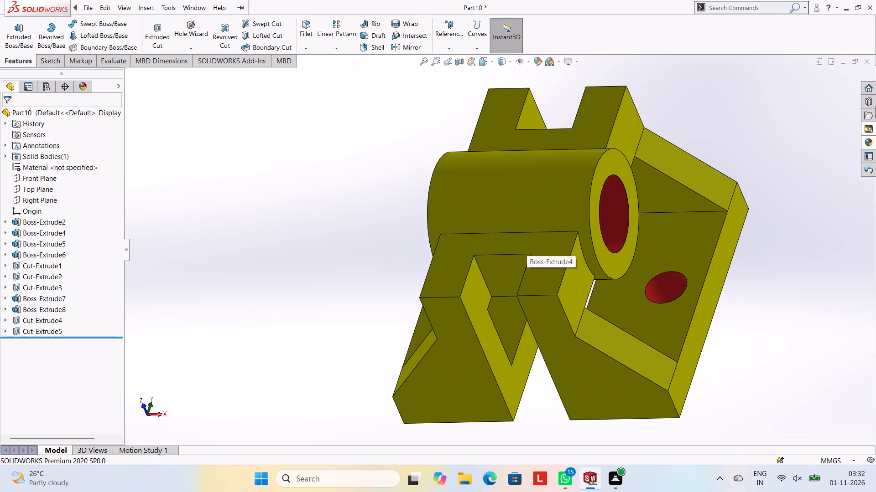
{"action": "left_click", "coordinate": [867, 141]}
{"action": "scroll", "coordinate": [749, 323], "scroll_direction": "down", "scroll_amount": 3}
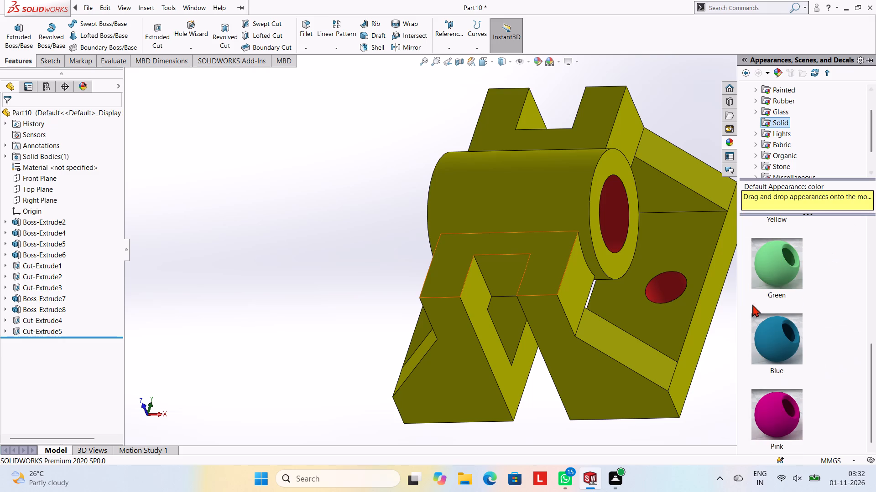
{"action": "left_click_drag", "start_coordinate": [776, 328], "coordinate": [515, 177]}
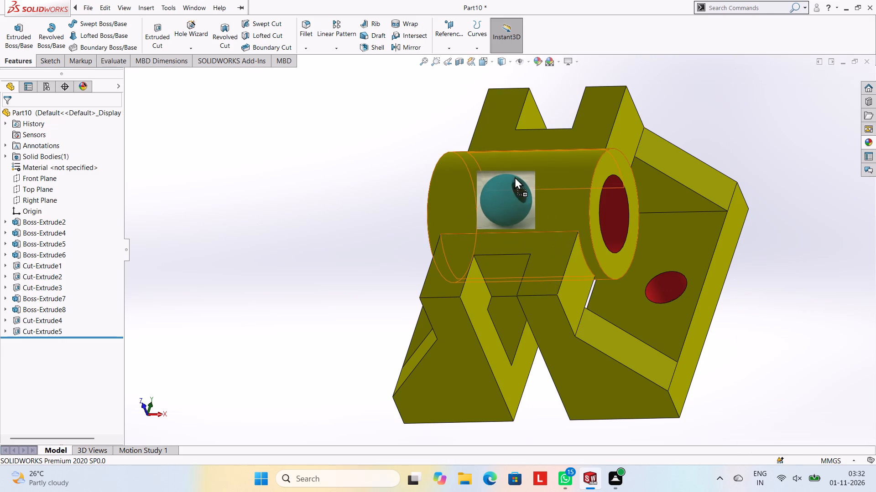
{"action": "left_click_drag", "start_coordinate": [515, 177], "coordinate": [522, 171]}
{"action": "left_click", "coordinate": [522, 171]}
Apply the solid Green appearance to the boss's remaining yellow ring-shaped end face.
{"action": "middle_click_drag", "start_coordinate": [623, 166], "coordinate": [604, 155]}
{"action": "scroll", "coordinate": [579, 185], "scroll_direction": "up", "scroll_amount": 1}
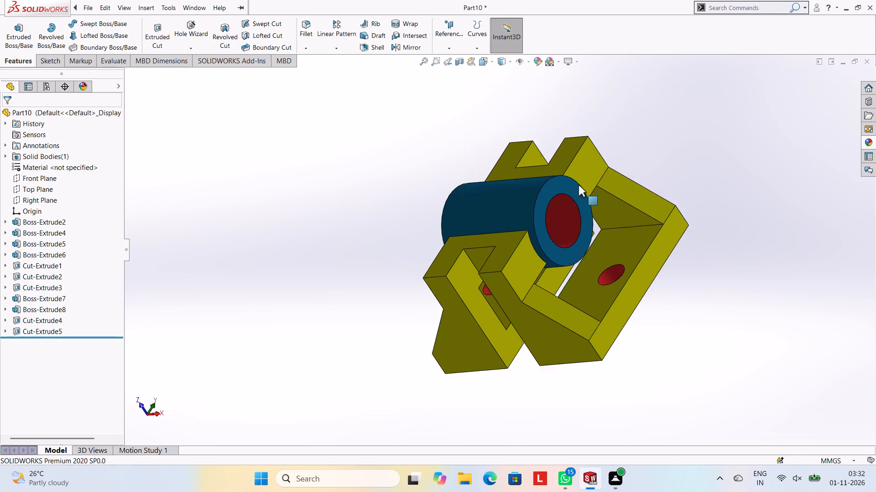
{"action": "scroll", "coordinate": [579, 185], "scroll_direction": "up", "scroll_amount": 2}
{"action": "middle_click_drag", "start_coordinate": [481, 229], "coordinate": [568, 259]}
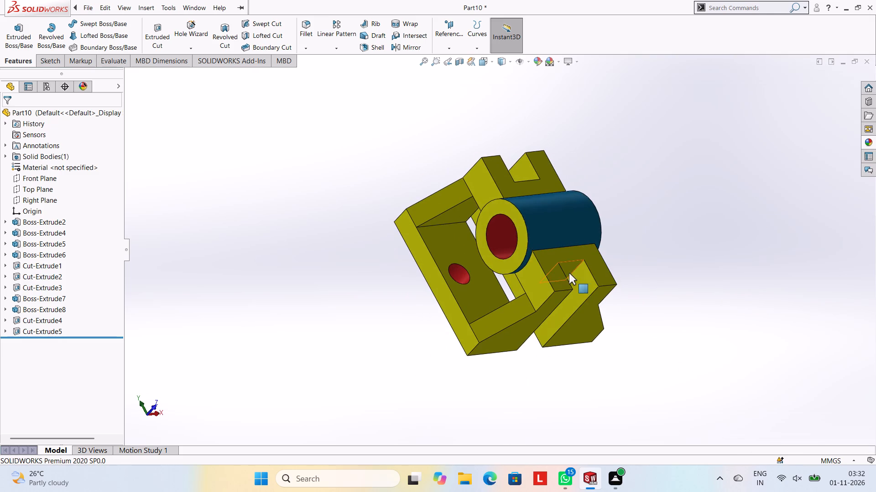
{"action": "scroll", "coordinate": [525, 251], "scroll_direction": "down", "scroll_amount": 3}
{"action": "scroll", "coordinate": [526, 339], "scroll_direction": "up", "scroll_amount": 1}
{"action": "middle_click_drag", "start_coordinate": [526, 307], "coordinate": [513, 235]}
{"action": "scroll", "coordinate": [512, 239], "scroll_direction": "up", "scroll_amount": 1}
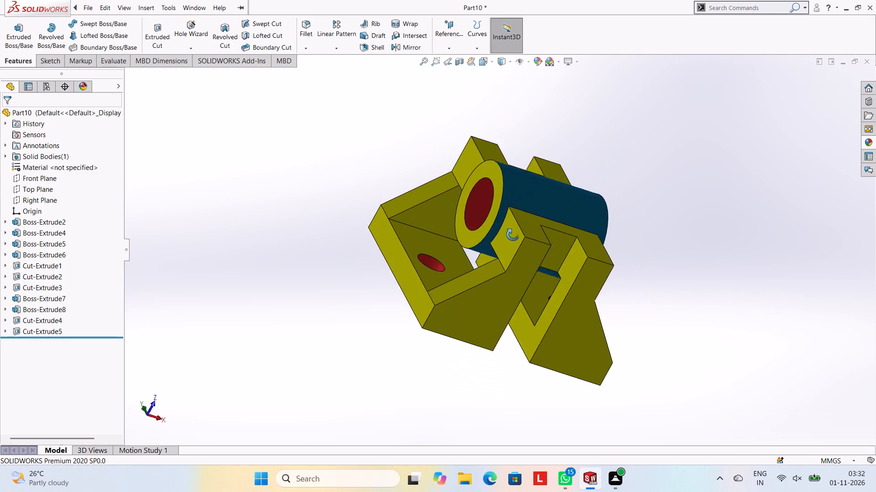
{"action": "middle_click_drag", "start_coordinate": [513, 235], "coordinate": [532, 296]}
{"action": "scroll", "coordinate": [542, 255], "scroll_direction": "down", "scroll_amount": 2}
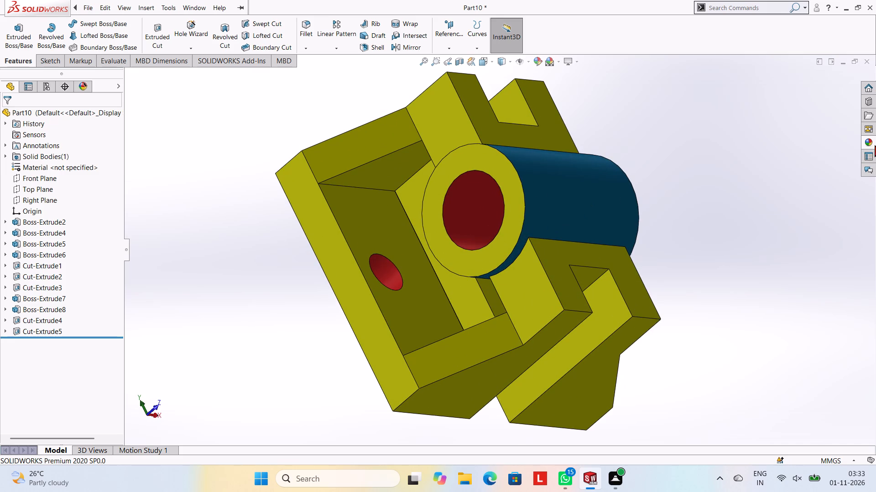
{"action": "left_click", "coordinate": [865, 140]}
{"action": "scroll", "coordinate": [751, 296], "scroll_direction": "down", "scroll_amount": 2}
{"action": "scroll", "coordinate": [779, 327], "scroll_direction": "up", "scroll_amount": 1}
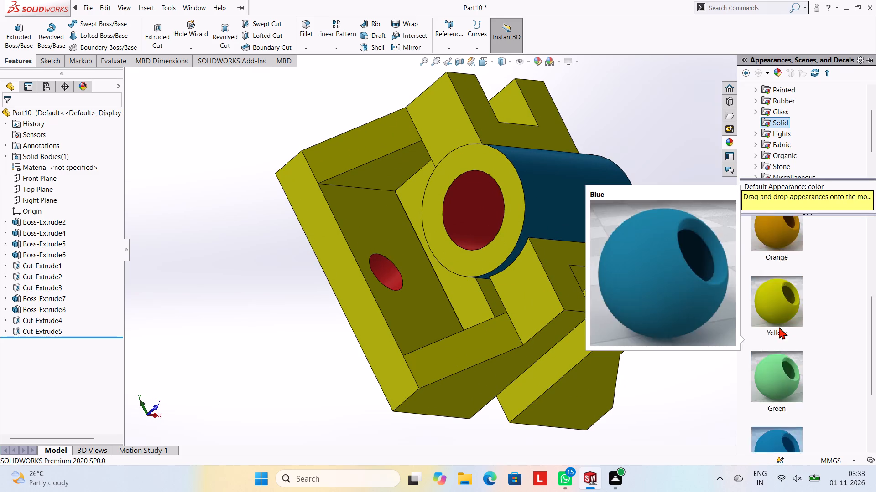
{"action": "scroll", "coordinate": [779, 327], "scroll_direction": "up", "scroll_amount": 1}
{"action": "scroll", "coordinate": [778, 335], "scroll_direction": "down", "scroll_amount": 1}
{"action": "left_click_drag", "start_coordinate": [773, 369], "coordinate": [505, 174]}
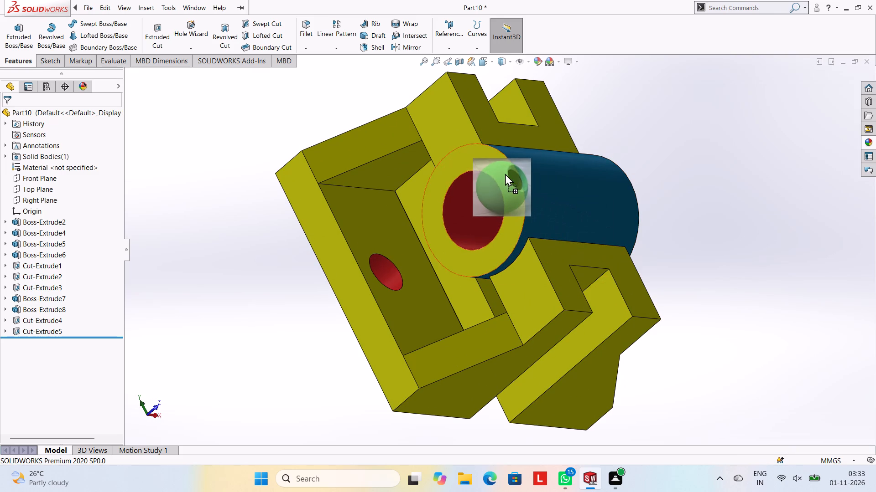
{"action": "left_click_drag", "start_coordinate": [505, 174], "coordinate": [501, 172]}
{"action": "left_click", "coordinate": [501, 172]}
Apply the solid Green appearance to the boss's opposite, blue ring-shaped end face.
{"action": "middle_click_drag", "start_coordinate": [658, 195], "coordinate": [558, 162]}
{"action": "left_click", "coordinate": [872, 142]}
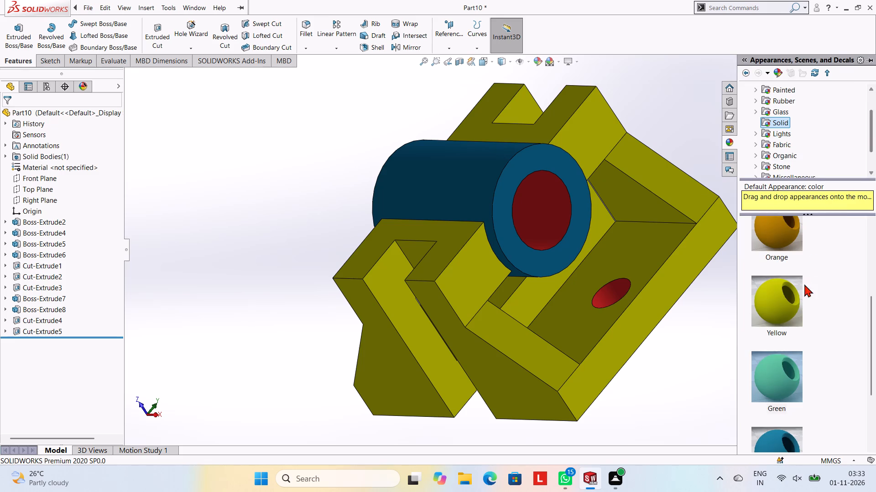
{"action": "left_click_drag", "start_coordinate": [772, 361], "coordinate": [506, 155]}
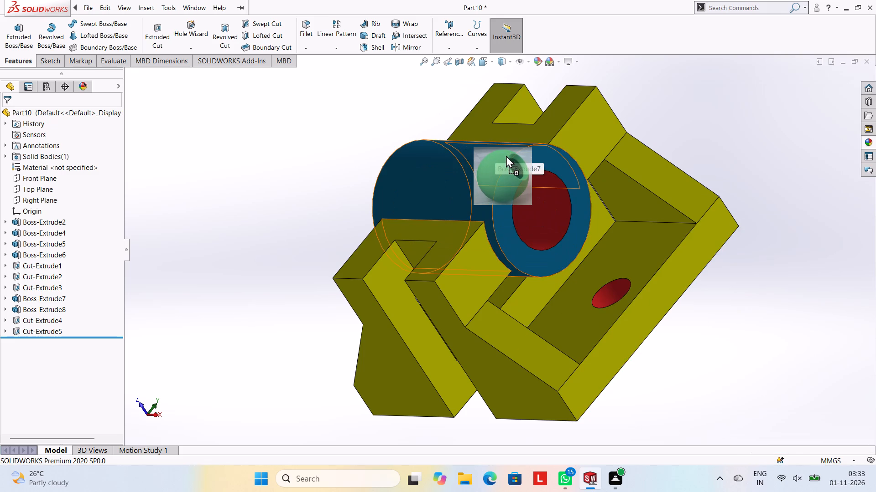
{"action": "left_click_drag", "start_coordinate": [506, 155], "coordinate": [507, 169]}
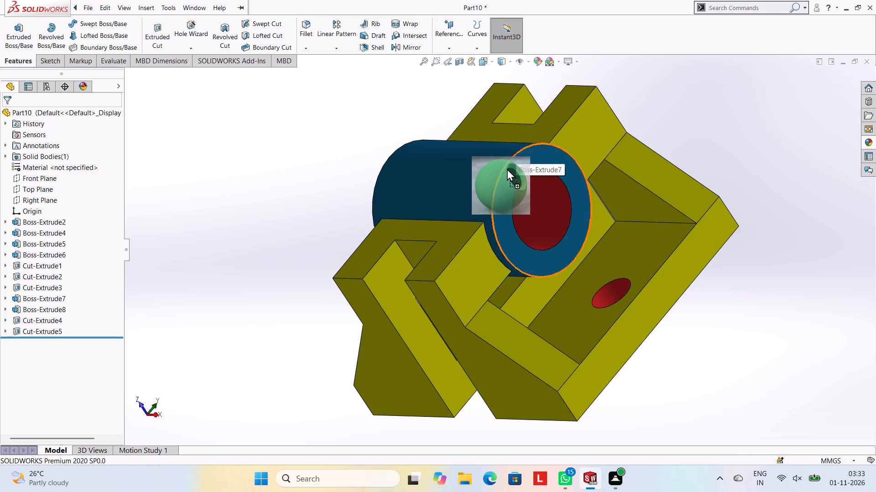
{"action": "left_click_drag", "start_coordinate": [507, 169], "coordinate": [506, 174]}
{"action": "left_click", "coordinate": [499, 173]}
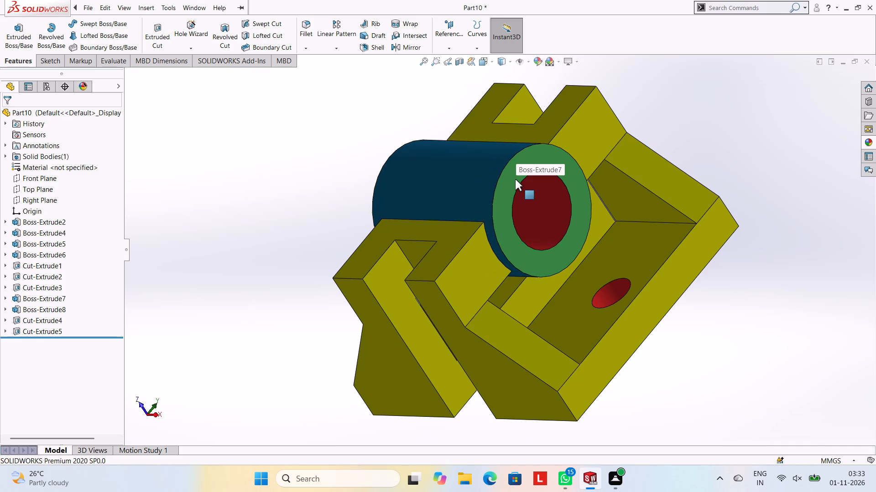
Examine the coloured part from several angles, checking the boss, its bore and end faces, the base plate holes and the uprights.
{"action": "key", "text": "Escape"}
{"action": "scroll", "coordinate": [516, 179], "scroll_direction": "up", "scroll_amount": 2}
{"action": "middle_click_drag", "start_coordinate": [542, 198], "coordinate": [599, 230]}
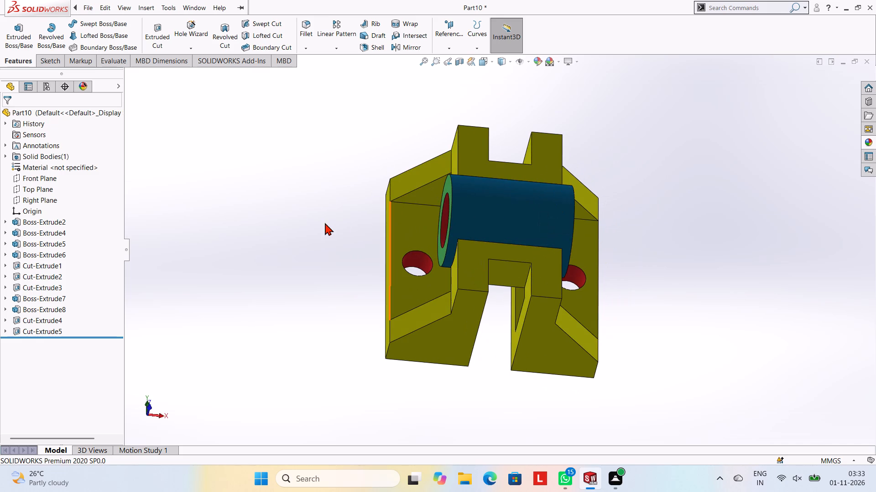
{"action": "middle_click_drag", "start_coordinate": [383, 220], "coordinate": [451, 222]}
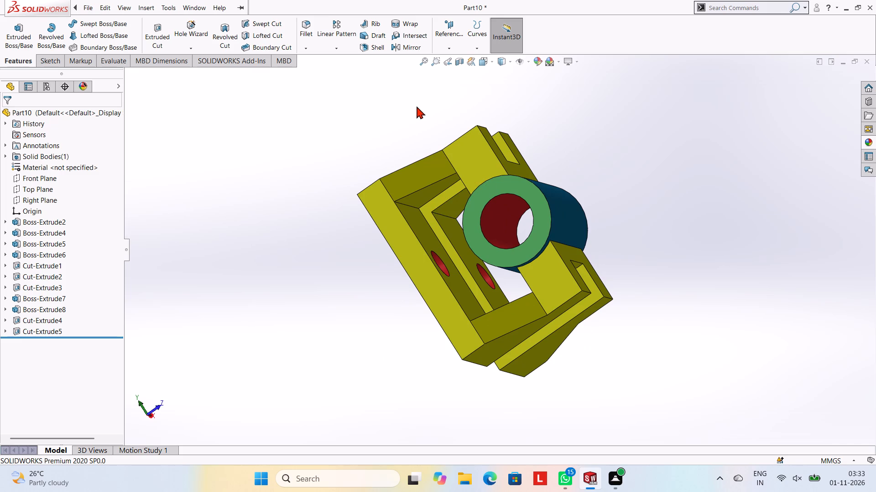
{"action": "middle_click_drag", "start_coordinate": [430, 108], "coordinate": [459, 144]}
{"action": "middle_click_drag", "start_coordinate": [469, 248], "coordinate": [422, 236]}
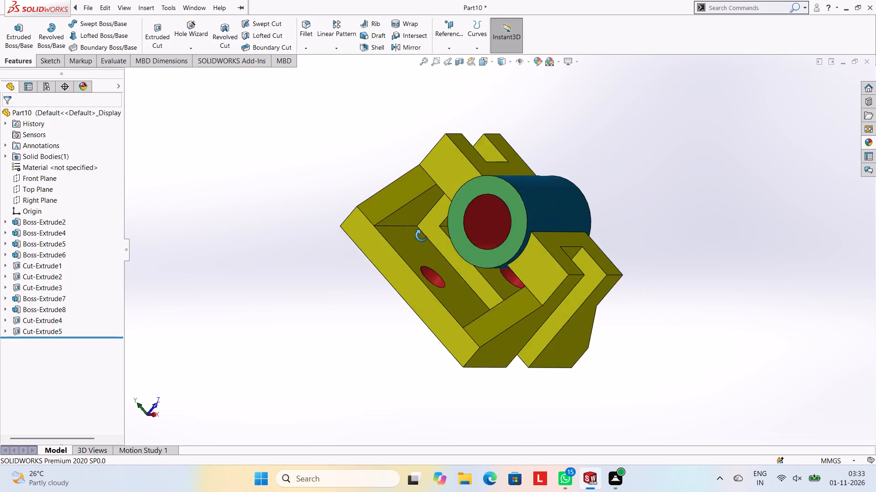
{"action": "middle_click_drag", "start_coordinate": [422, 236], "coordinate": [428, 225]}
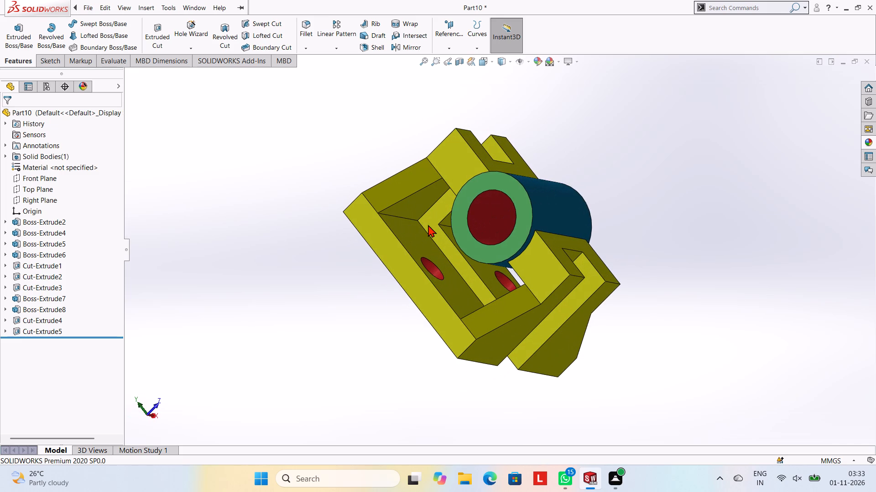
{"action": "scroll", "coordinate": [528, 211], "scroll_direction": "up", "scroll_amount": 2}
{"action": "scroll", "coordinate": [526, 212], "scroll_direction": "down", "scroll_amount": 2}
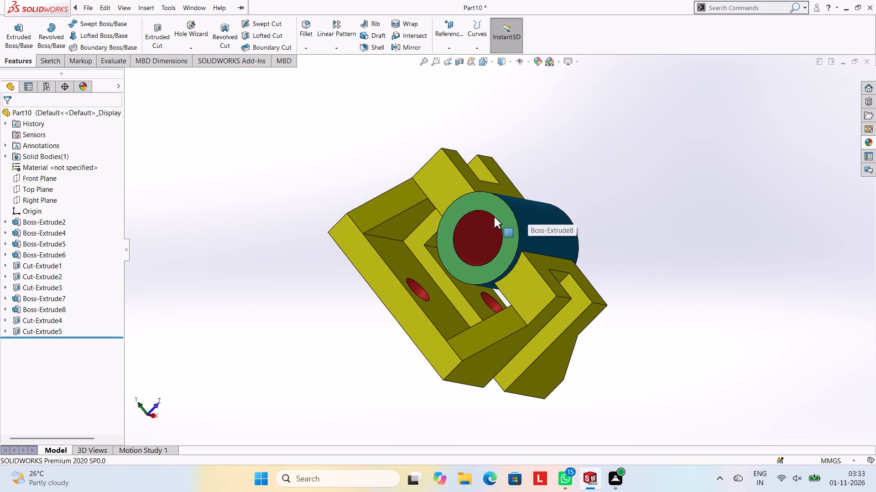
{"action": "scroll", "coordinate": [469, 236], "scroll_direction": "down", "scroll_amount": 2}
{"action": "scroll", "coordinate": [477, 235], "scroll_direction": "up", "scroll_amount": 2}
{"action": "middle_click_drag", "start_coordinate": [584, 145], "coordinate": [558, 151]}
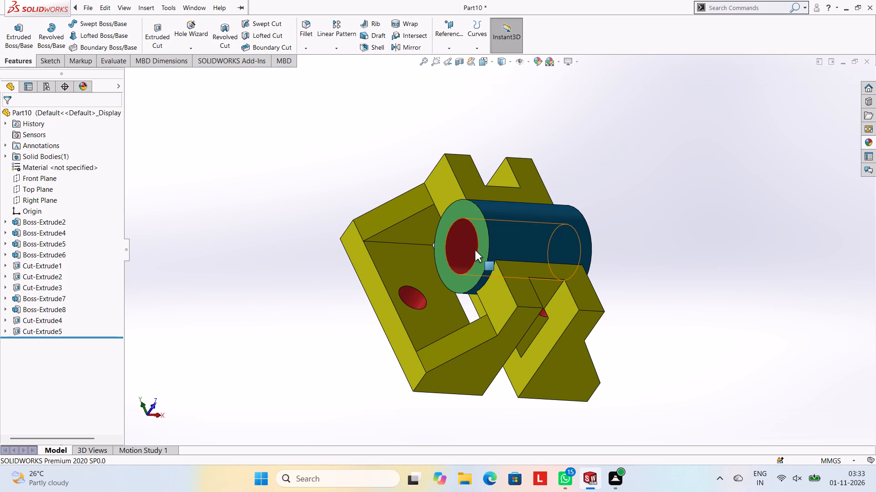
{"action": "key", "text": "Escape"}
{"action": "scroll", "coordinate": [616, 201], "scroll_direction": "up", "scroll_amount": 1}
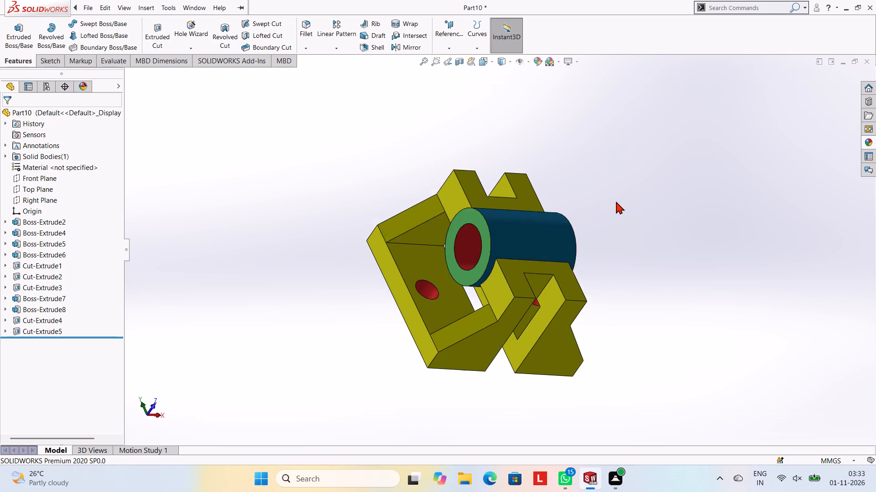
{"action": "scroll", "coordinate": [616, 201], "scroll_direction": "up", "scroll_amount": 1}
{"action": "scroll", "coordinate": [616, 201], "scroll_direction": "down", "scroll_amount": 2}
{"action": "scroll", "coordinate": [463, 271], "scroll_direction": "down", "scroll_amount": 1}
{"action": "scroll", "coordinate": [463, 271], "scroll_direction": "up", "scroll_amount": 3}
{"action": "scroll", "coordinate": [455, 254], "scroll_direction": "down", "scroll_amount": 1}
{"action": "middle_click_drag", "start_coordinate": [453, 251], "coordinate": [426, 226]}
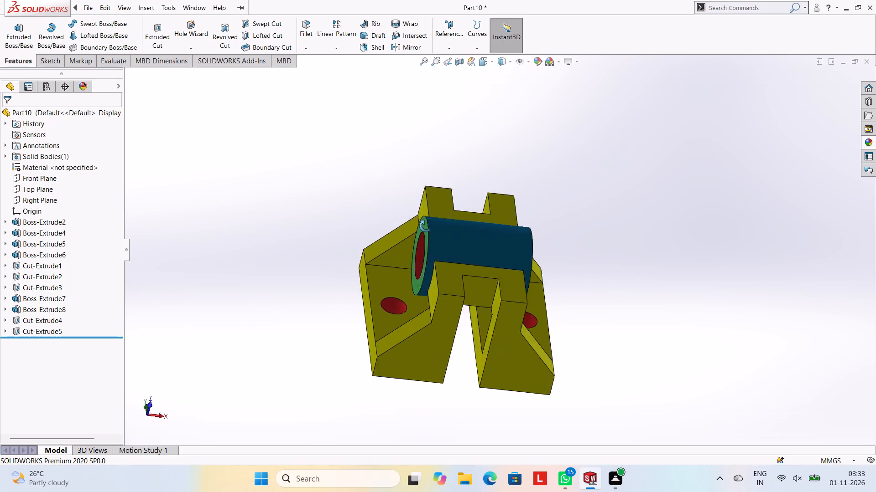
{"action": "middle_click_drag", "start_coordinate": [426, 226], "coordinate": [412, 222]}
{"action": "middle_click_drag", "start_coordinate": [433, 243], "coordinate": [458, 253]}
{"action": "scroll", "coordinate": [458, 253], "scroll_direction": "up", "scroll_amount": 3}
{"action": "scroll", "coordinate": [458, 253], "scroll_direction": "down", "scroll_amount": 2}
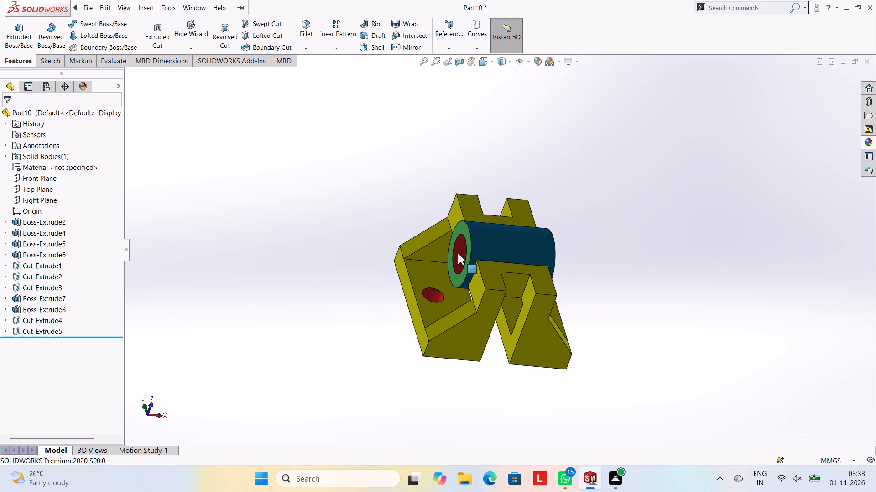
{"action": "scroll", "coordinate": [459, 258], "scroll_direction": "down", "scroll_amount": 1}
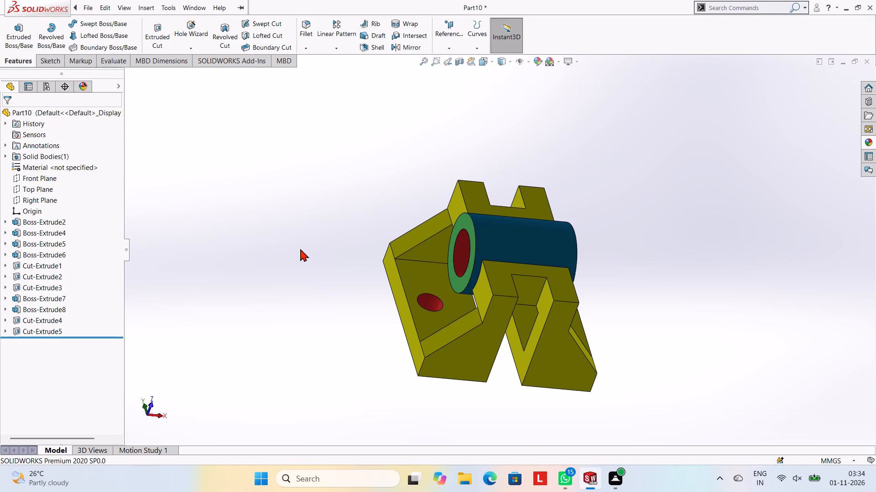
Save the part in the Documents folder as a SOLIDWORKS Part named CENTER BORE PILLOW BLOCK.
{"action": "key", "text": "ctrl+s"}
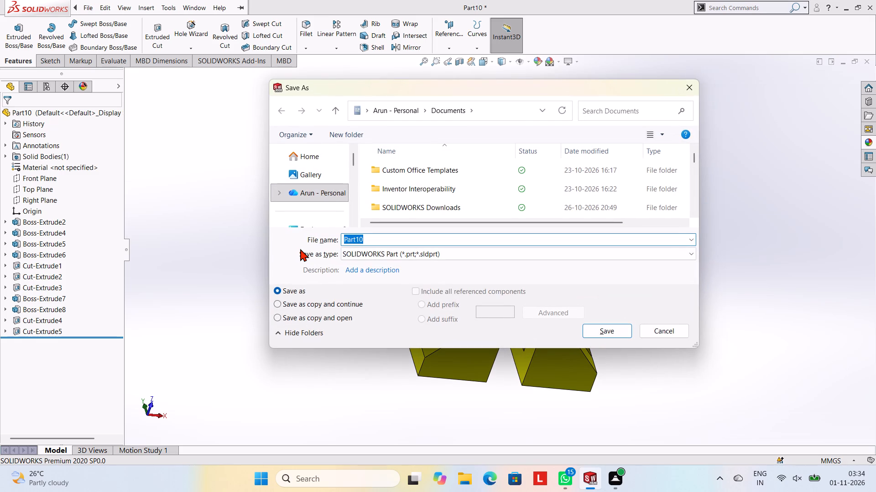
{"action": "type", "text": "CENTER"}
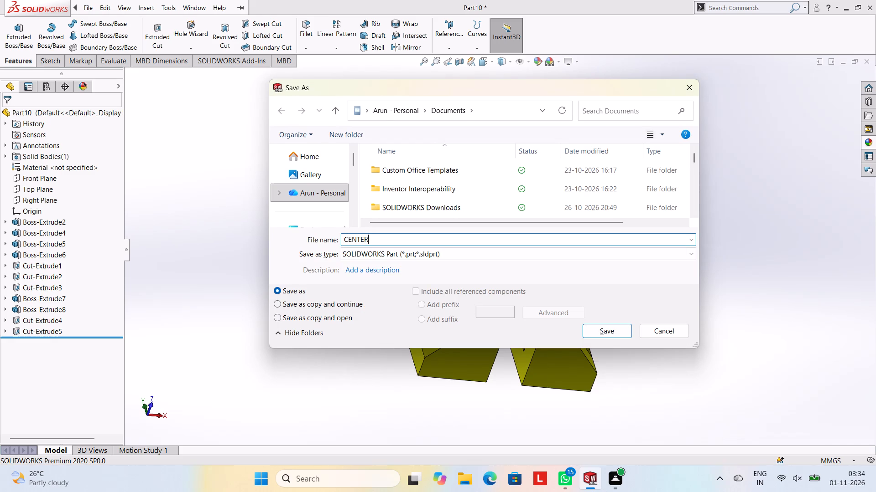
{"action": "key", "text": "space"}
{"action": "type", "text": "BORE"}
{"action": "key", "text": "space"}
{"action": "type", "text": "PILLOW"}
{"action": "key", "text": "space"}
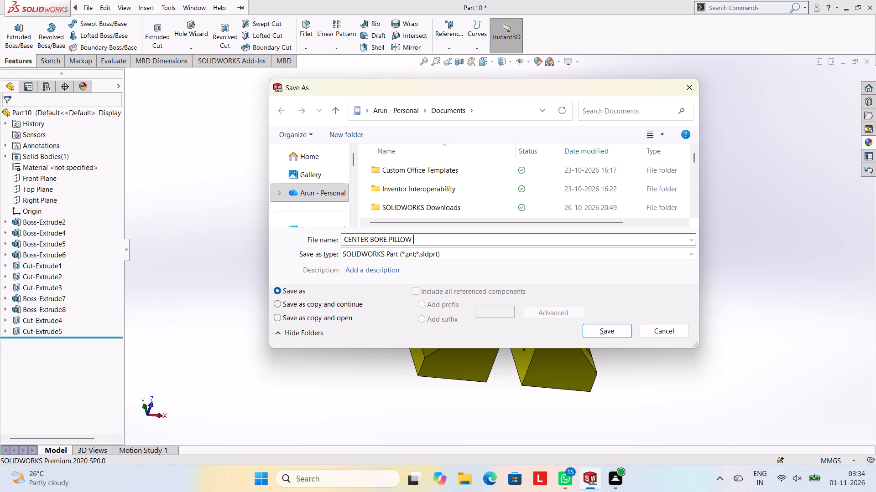
{"action": "type", "text": "BLOCK"}
{"action": "key", "text": "space"}
{"action": "left_click", "coordinate": [614, 332]}
Save a copy of the part as an Adobe PDF named CENTER BORE PILLOW BLOCK in the Documents folder.
{"action": "left_click", "coordinate": [257, 7]}
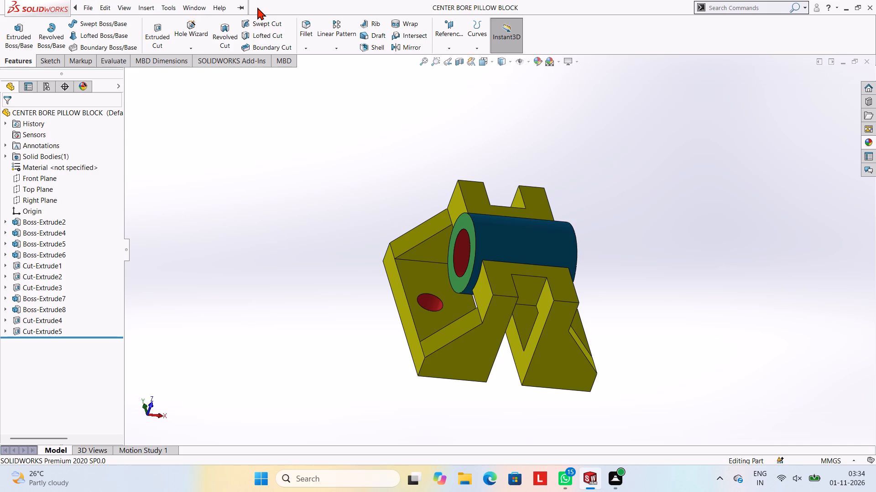
{"action": "left_click", "coordinate": [157, 5]}
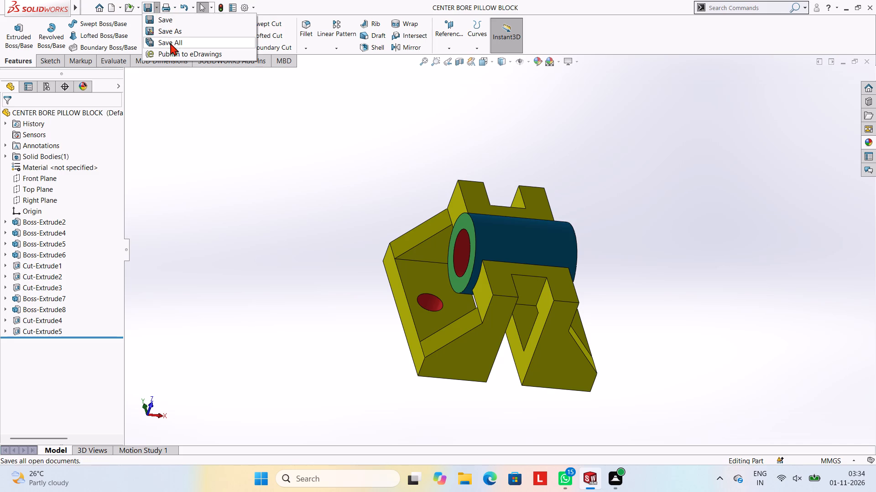
{"action": "left_click", "coordinate": [171, 30]}
{"action": "left_click", "coordinate": [445, 254]}
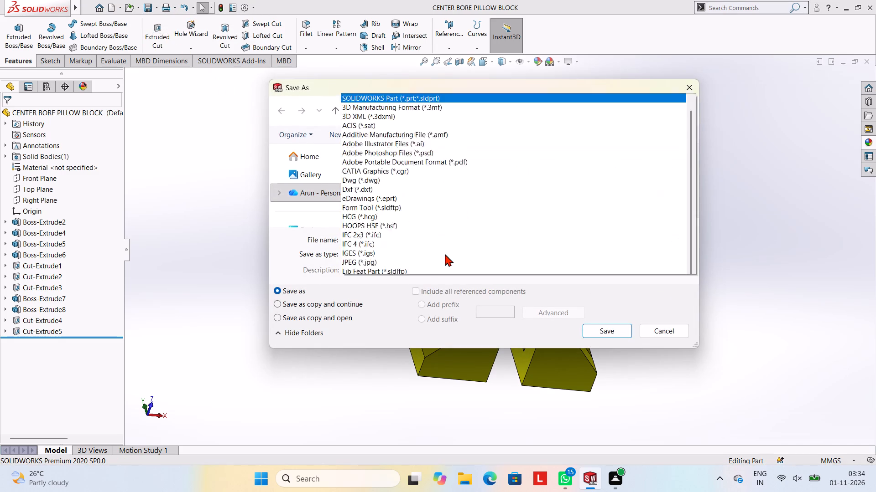
{"action": "left_click", "coordinate": [436, 72]}
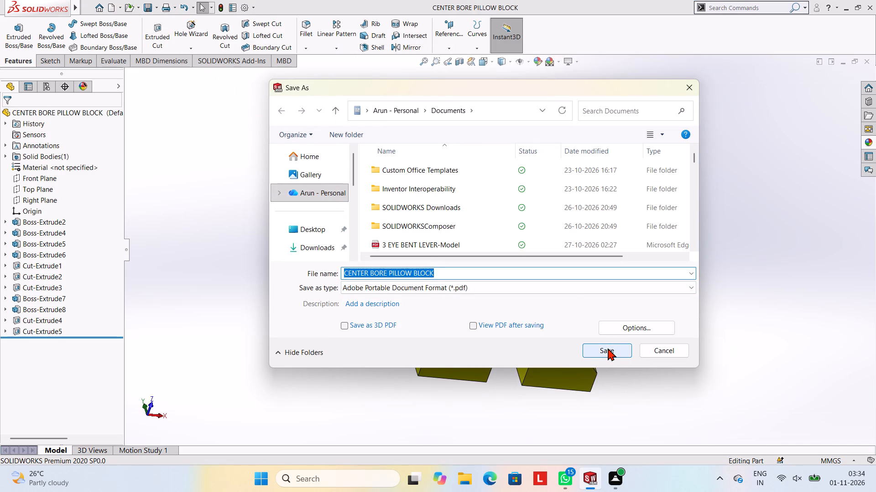
{"action": "left_click", "coordinate": [608, 348]}
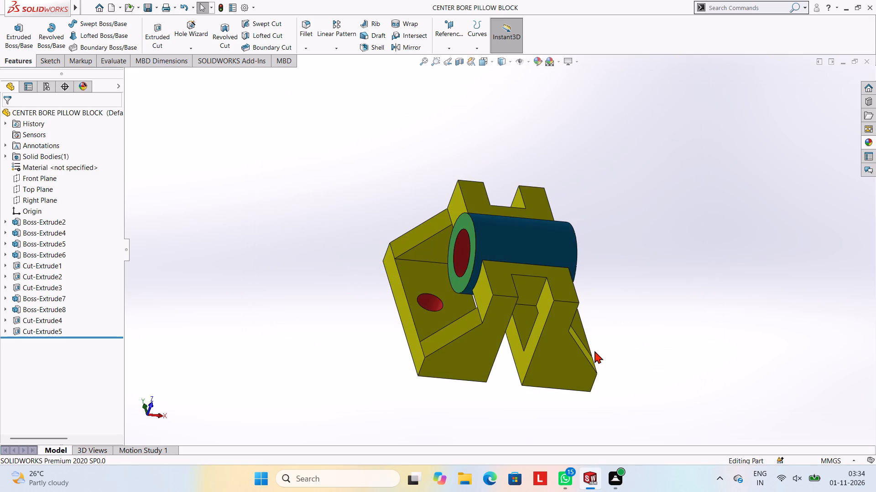